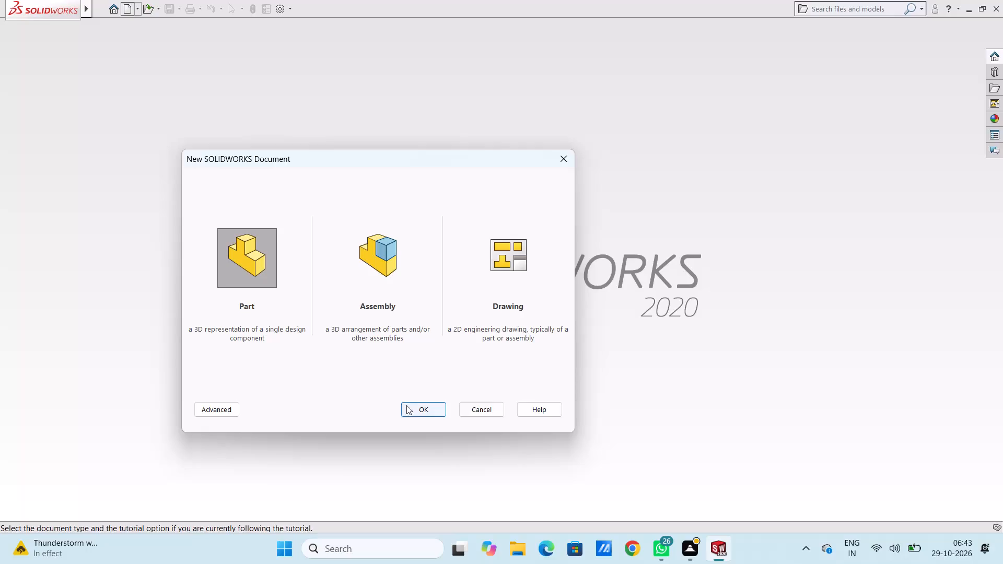
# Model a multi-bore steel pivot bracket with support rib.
# Create a new part document.
pyautogui.click(409, 406)
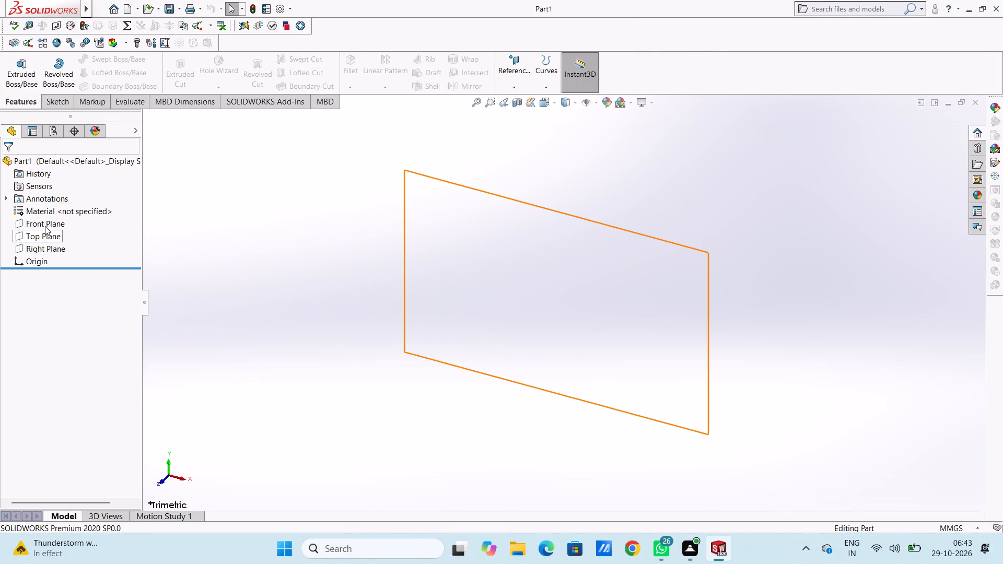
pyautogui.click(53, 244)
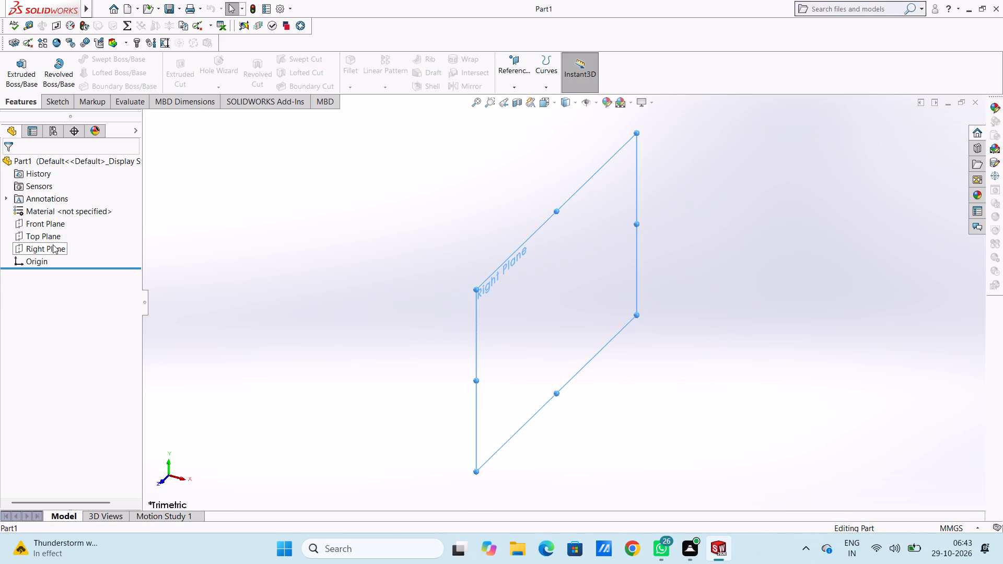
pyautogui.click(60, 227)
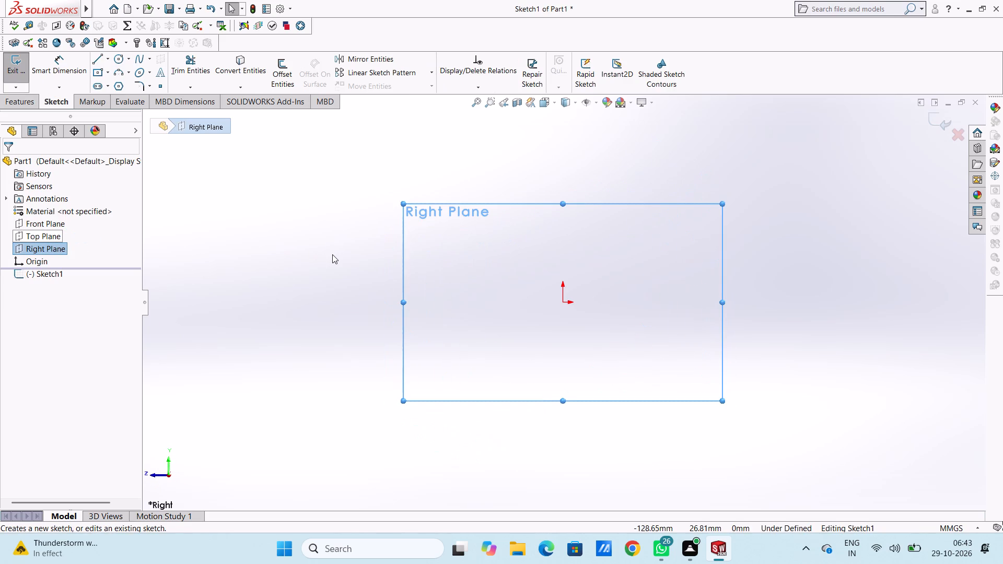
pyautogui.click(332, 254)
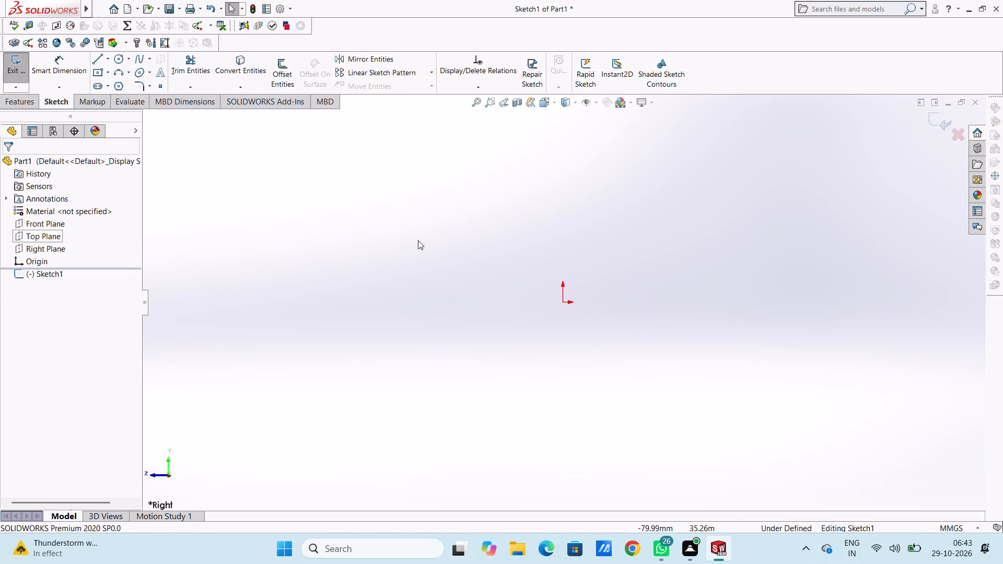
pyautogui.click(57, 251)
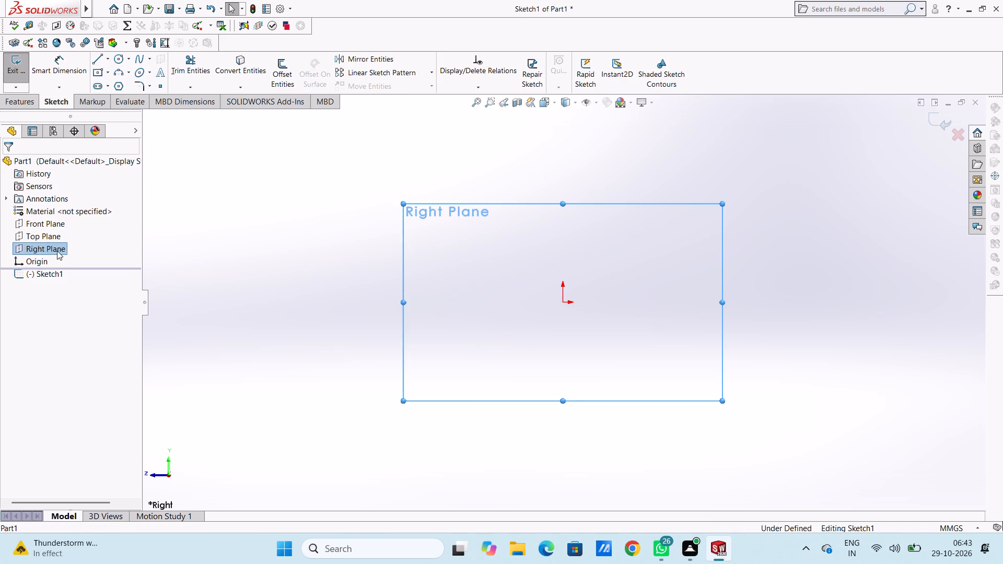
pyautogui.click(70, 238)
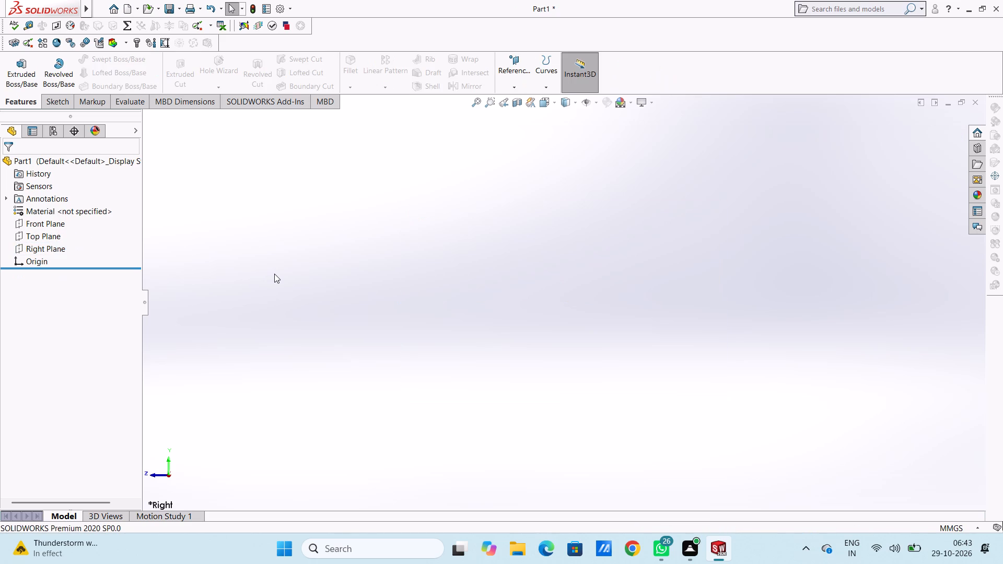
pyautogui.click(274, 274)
# Start a sketch on the Right Plane and draw a circle of 25 mm radius centred on the origin.
pyautogui.click(66, 248)
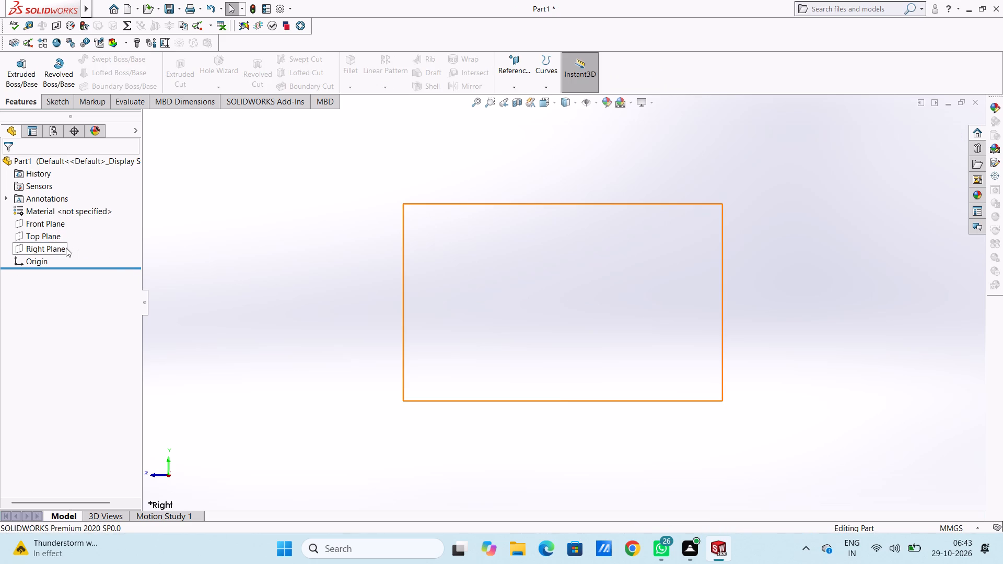
pyautogui.click(76, 236)
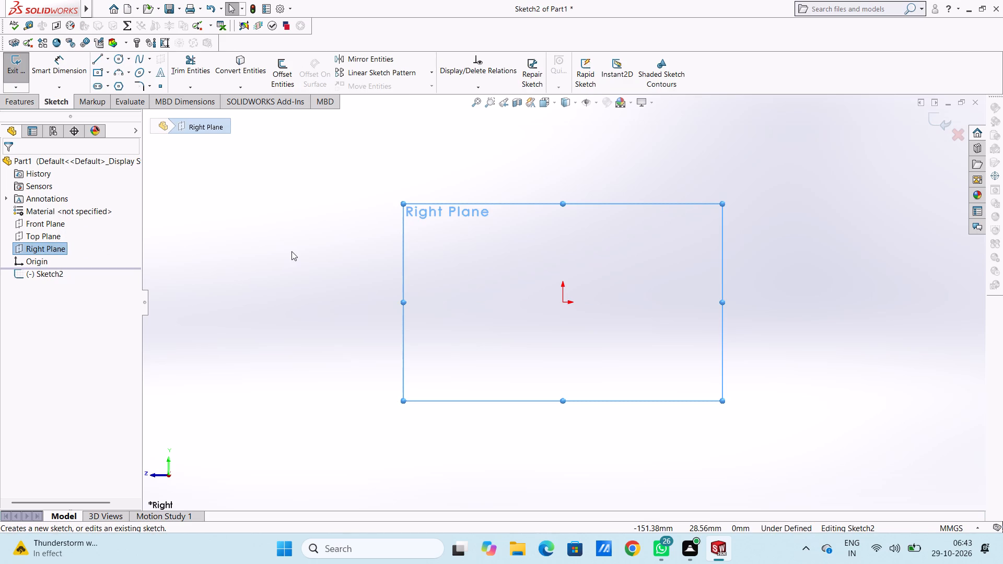
pyautogui.click(291, 251)
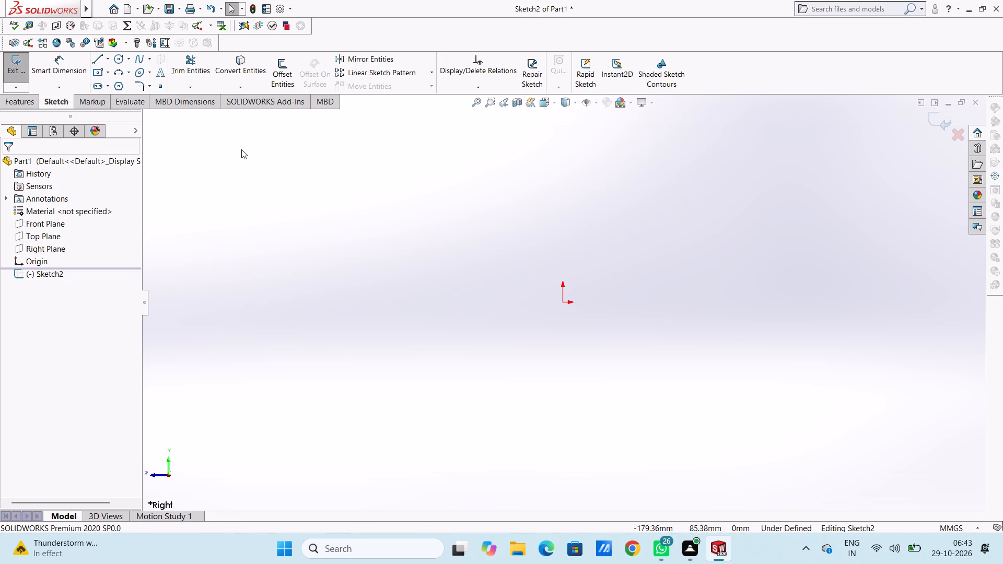
pyautogui.click(119, 61)
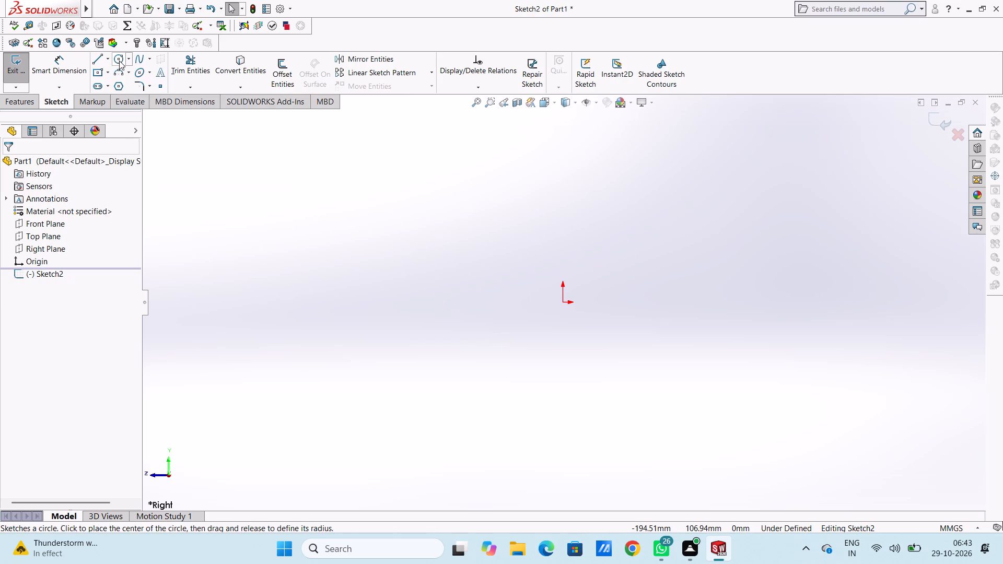
pyautogui.click(565, 301)
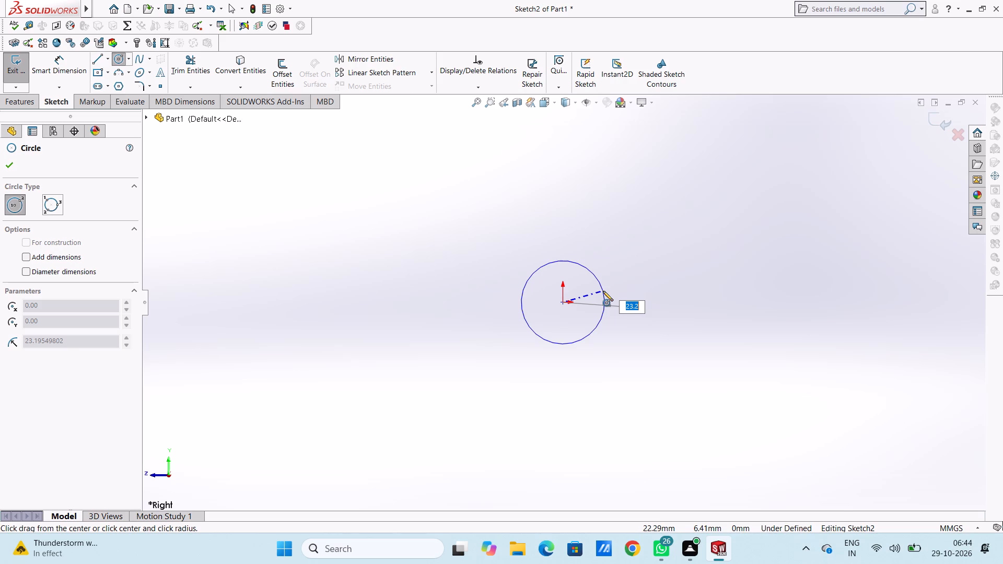
pyautogui.write('25')
pyautogui.press('Return')
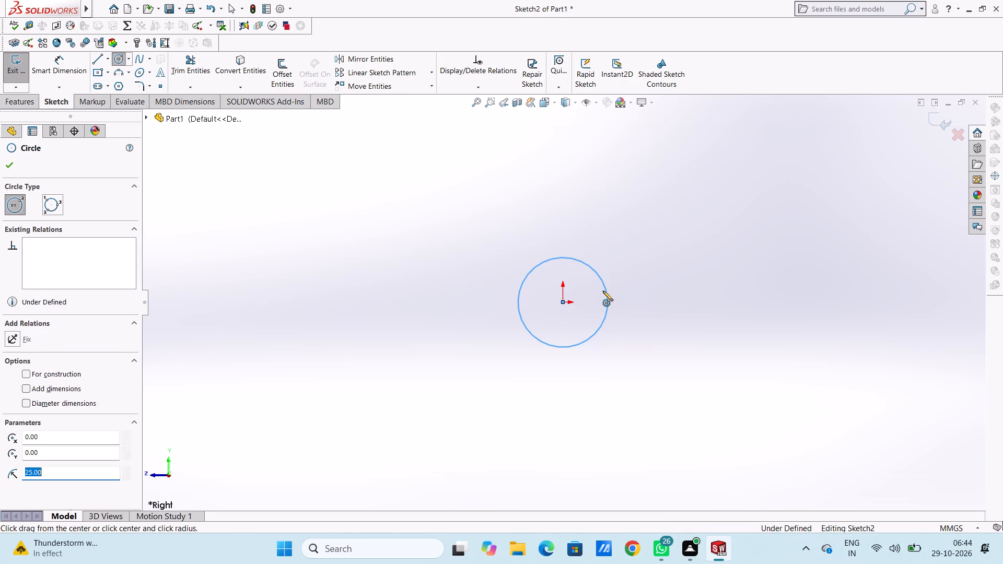
pyautogui.click(13, 164)
# Dimension the circle's diameter and set it to 52 mm.
pyautogui.click(64, 68)
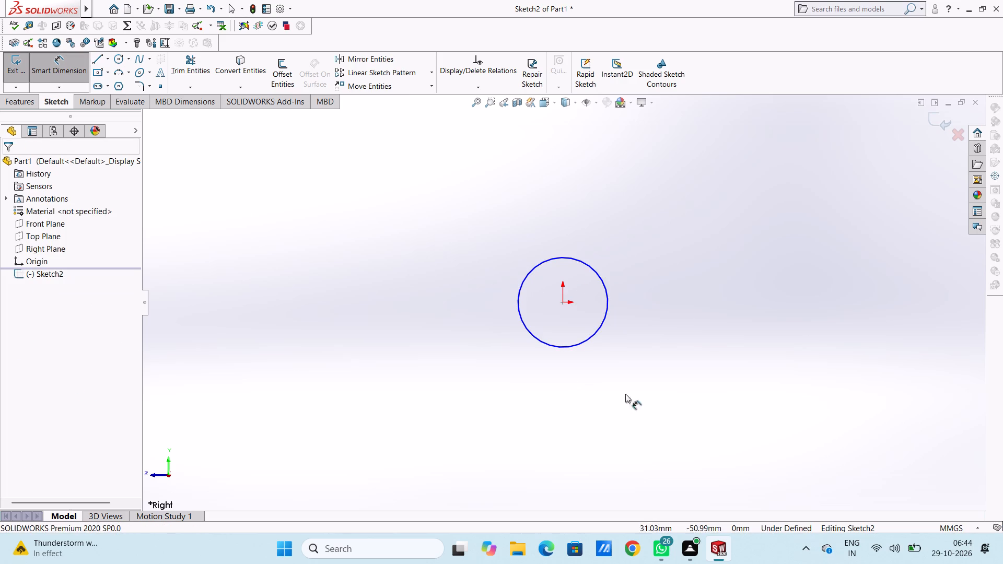
pyautogui.click(594, 332)
pyautogui.click(760, 413)
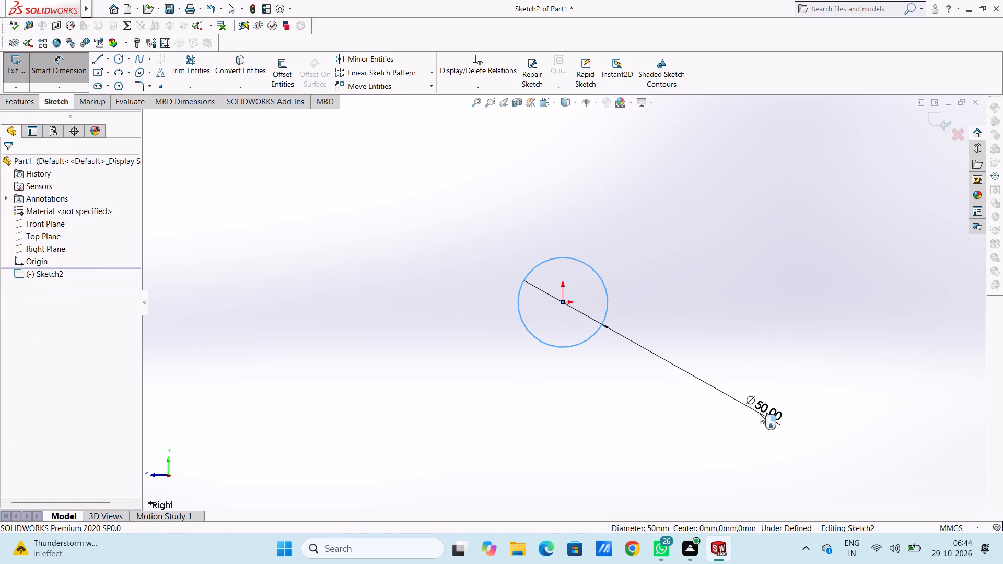
pyautogui.write('52')
pyautogui.press('Return')
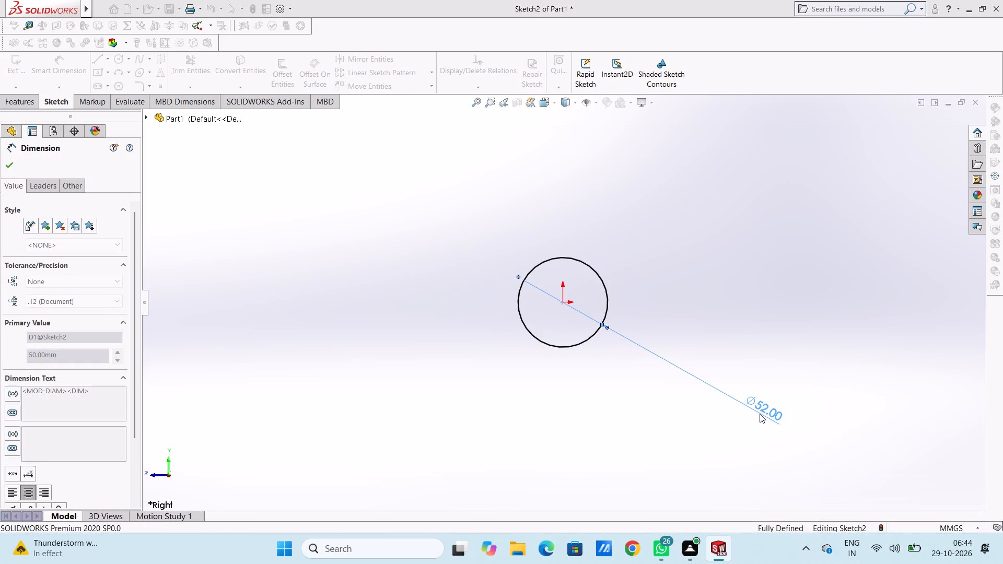
pyautogui.click(660, 284)
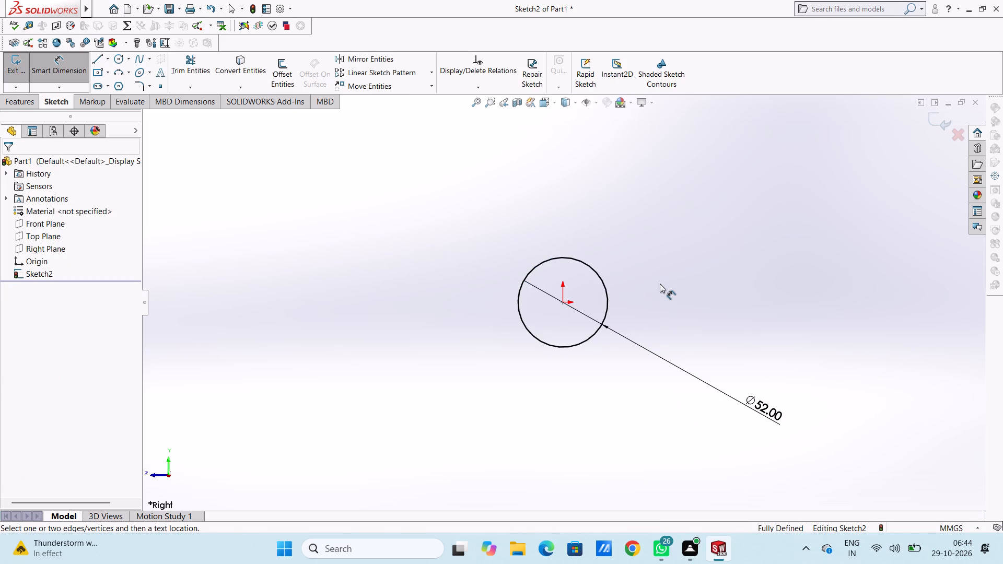
# Draw a smaller concentric circle of about 14 mm radius at the origin, inside the 52 mm circle.
pyautogui.click(119, 61)
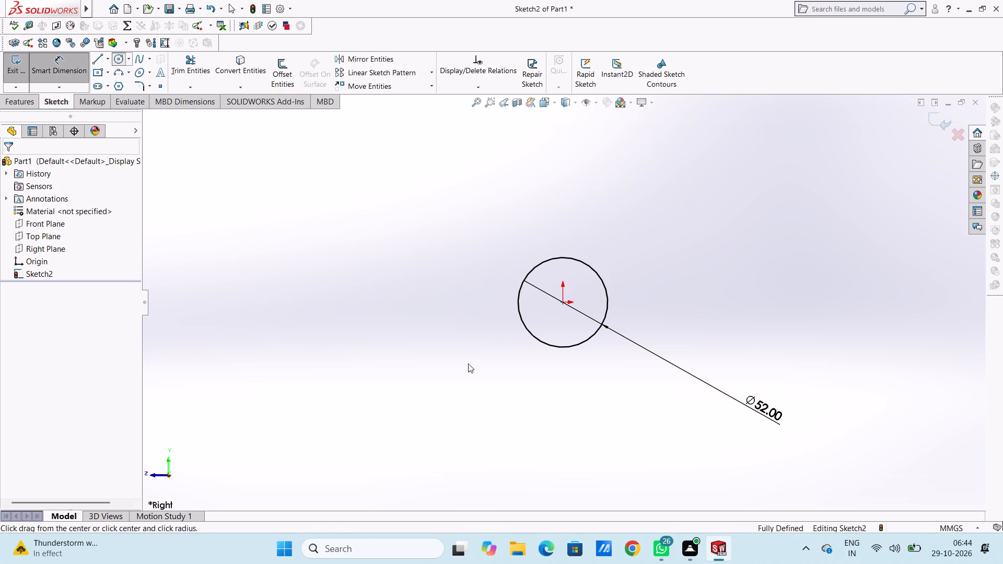
pyautogui.scroll(-1, 566, 310)
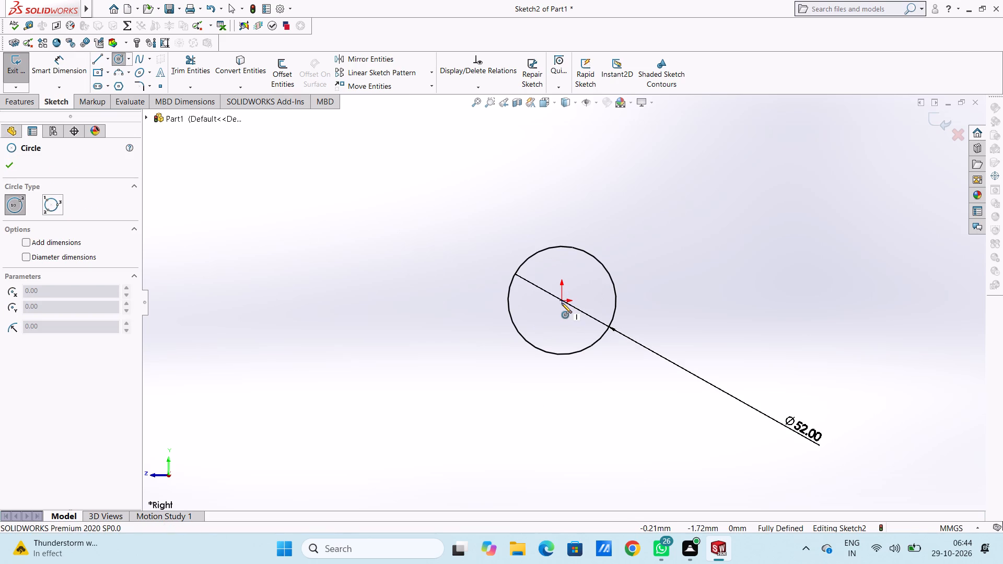
pyautogui.click(562, 301)
pyautogui.click(579, 324)
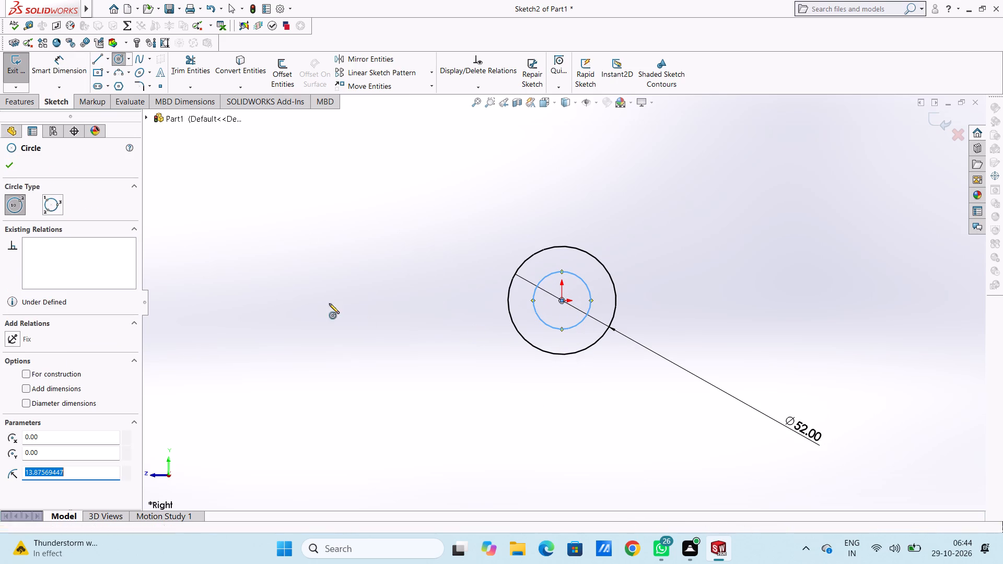
pyautogui.click(7, 166)
pyautogui.click(327, 271)
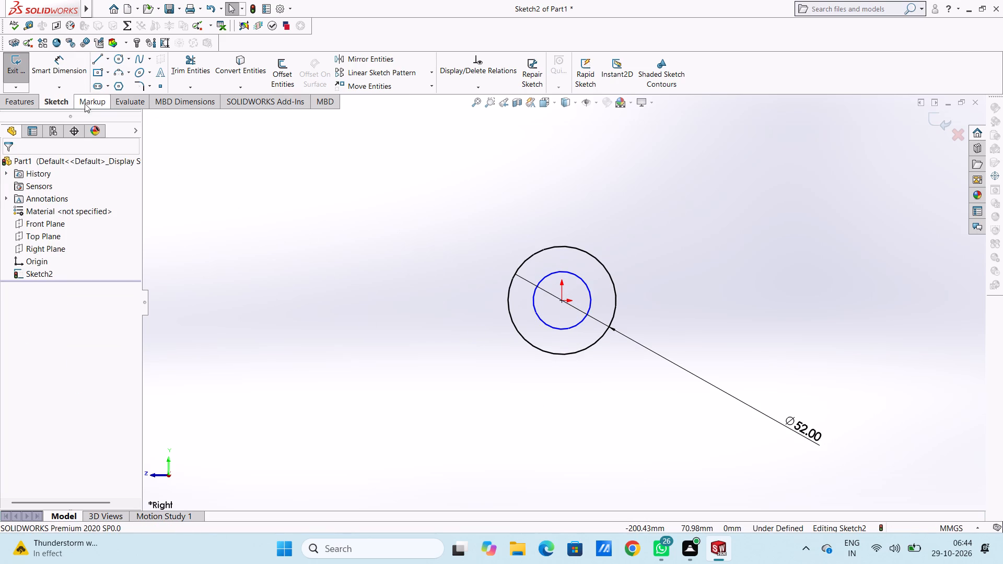
# Dimension the inner circle's diameter and set it to 28 mm.
pyautogui.click(76, 68)
pyautogui.click(580, 322)
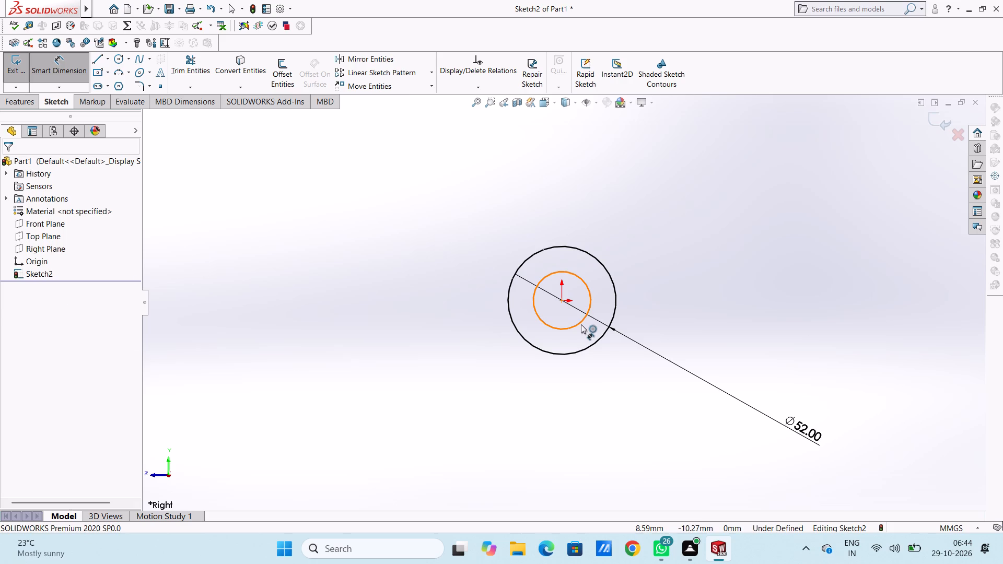
pyautogui.click(747, 452)
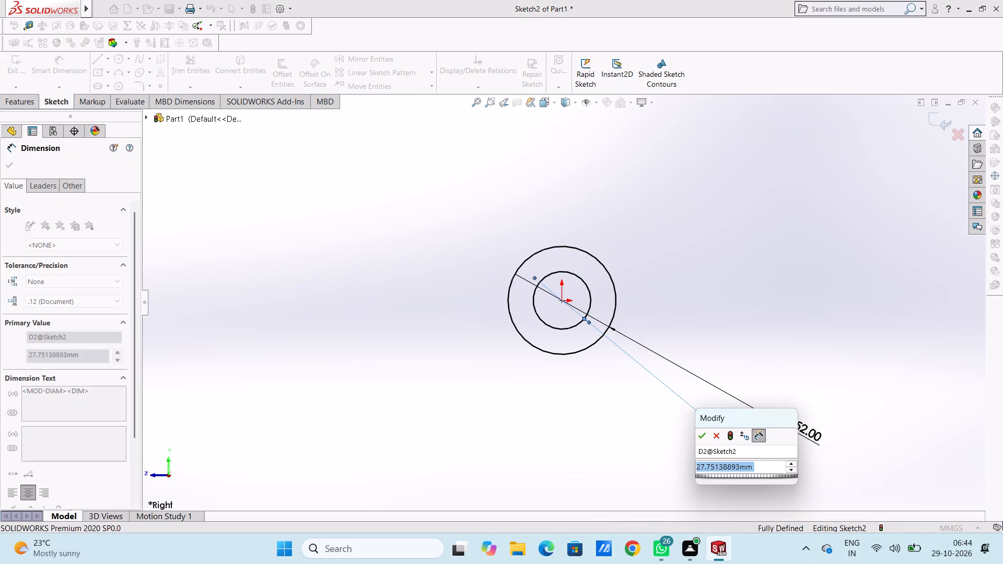
pyautogui.write('28')
pyautogui.press('Return')
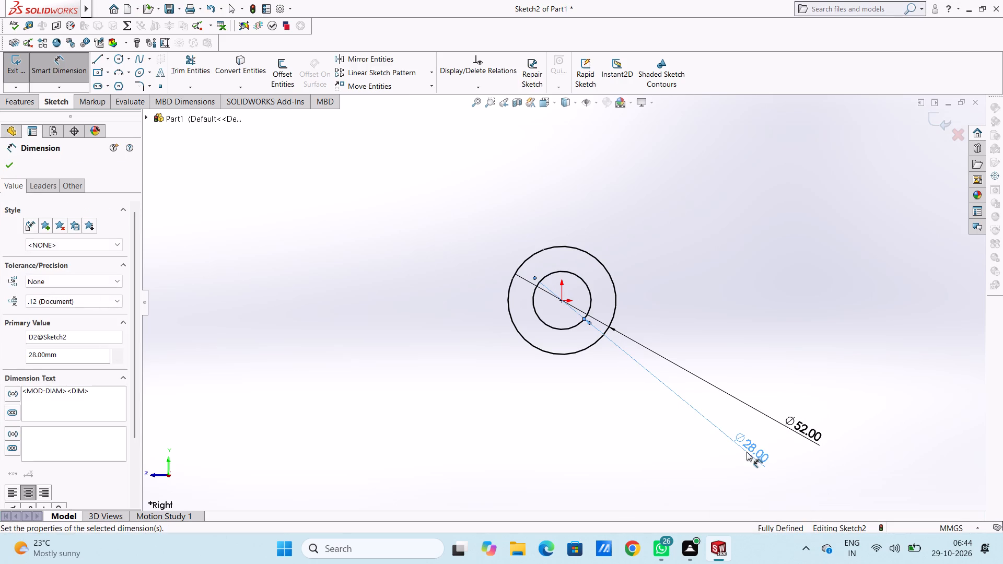
pyautogui.click(697, 327)
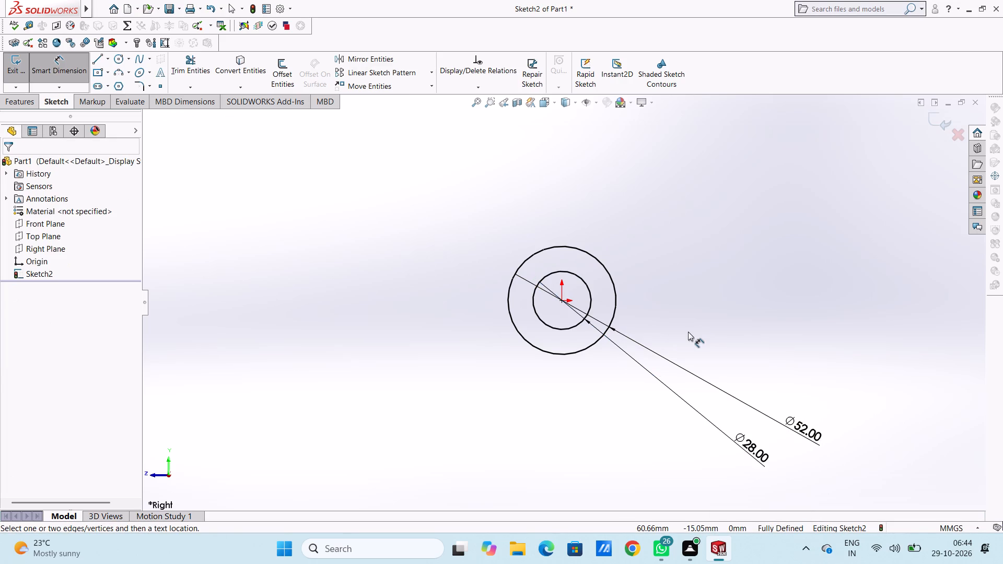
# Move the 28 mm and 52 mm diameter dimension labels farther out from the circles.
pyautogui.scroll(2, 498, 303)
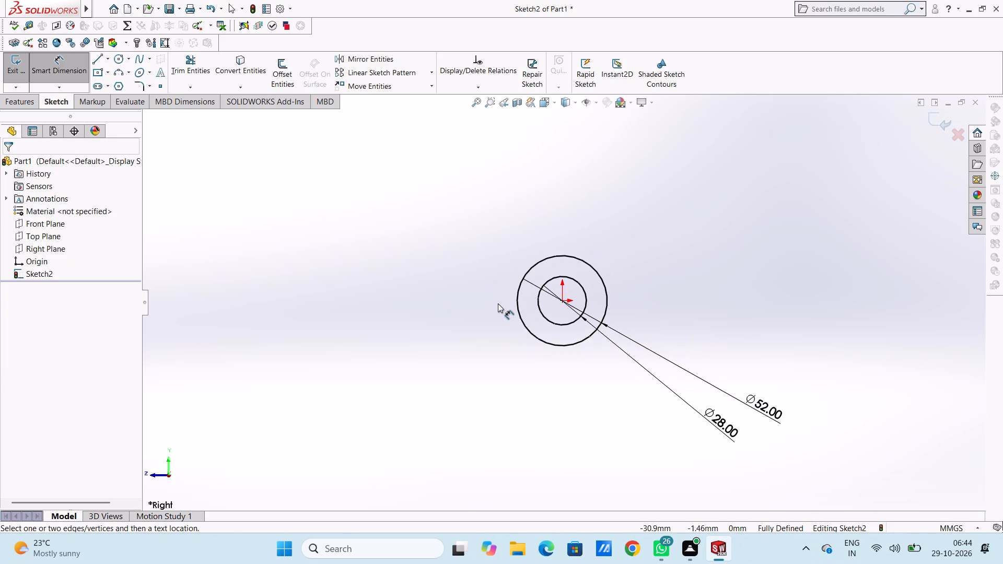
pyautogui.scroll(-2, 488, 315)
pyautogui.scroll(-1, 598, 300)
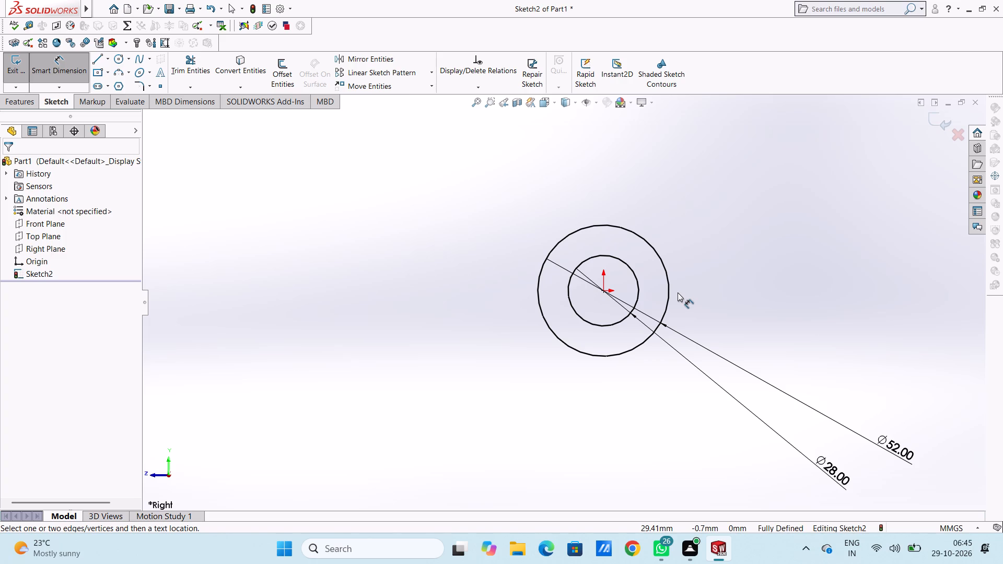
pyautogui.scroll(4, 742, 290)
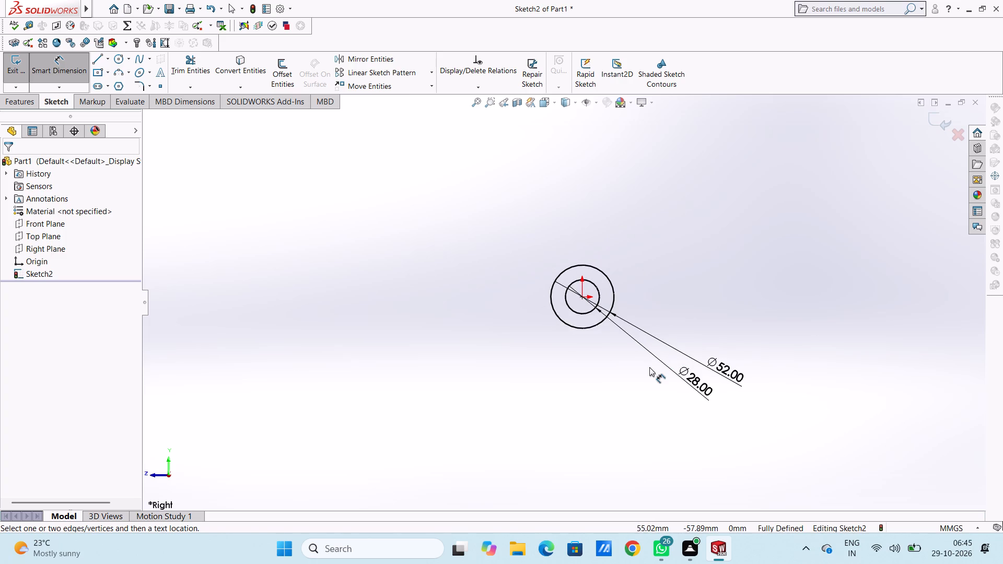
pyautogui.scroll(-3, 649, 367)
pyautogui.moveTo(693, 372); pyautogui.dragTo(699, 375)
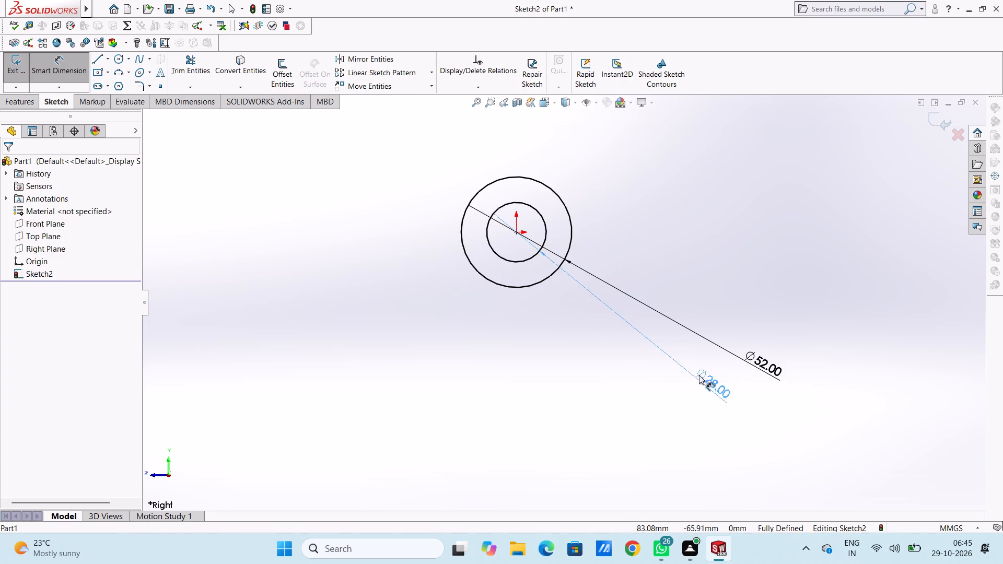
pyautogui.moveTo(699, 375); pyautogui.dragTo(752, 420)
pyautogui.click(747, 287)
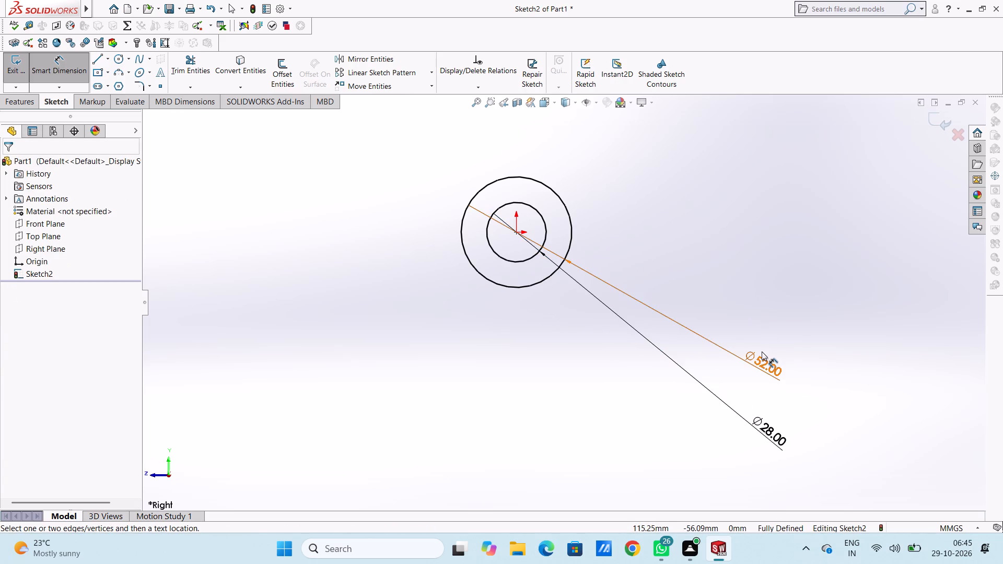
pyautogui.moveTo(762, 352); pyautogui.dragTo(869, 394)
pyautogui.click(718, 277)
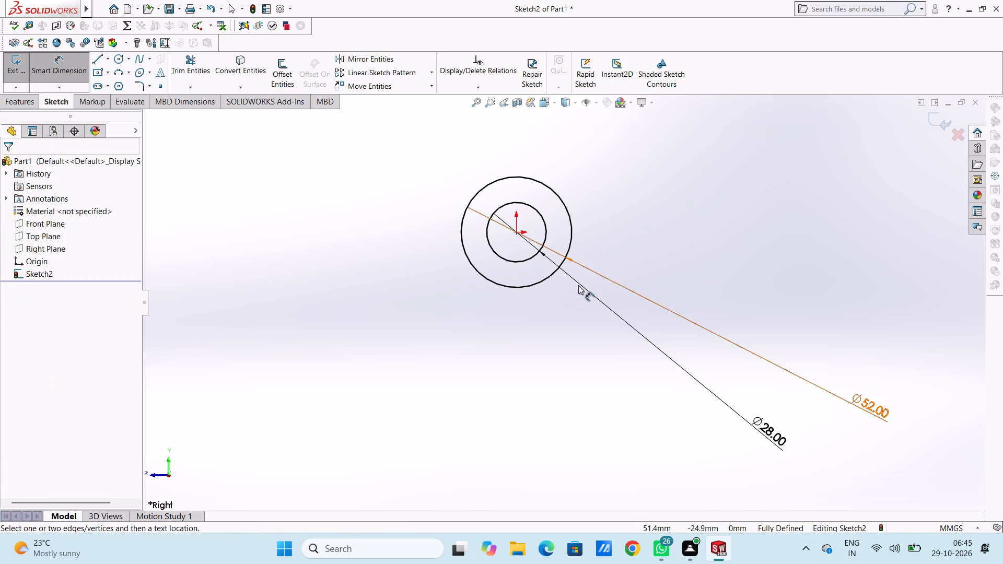
# Reposition the 28 mm and 52 mm diameter dimension labels lower, close together below and to one side of the circles.
pyautogui.scroll(3, 500, 225)
pyautogui.scroll(-2, 444, 256)
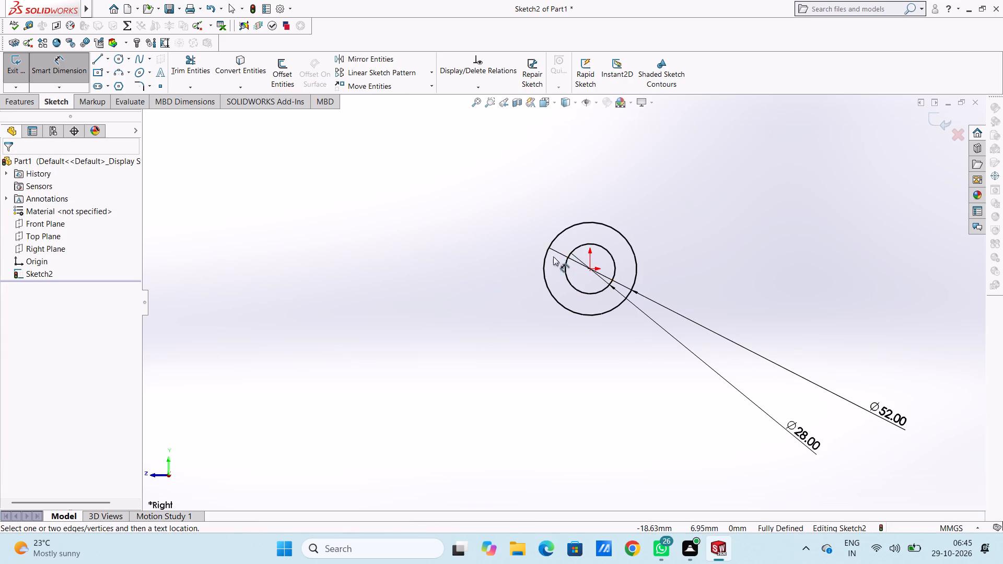
pyautogui.scroll(3, 537, 255)
pyautogui.scroll(-3, 497, 297)
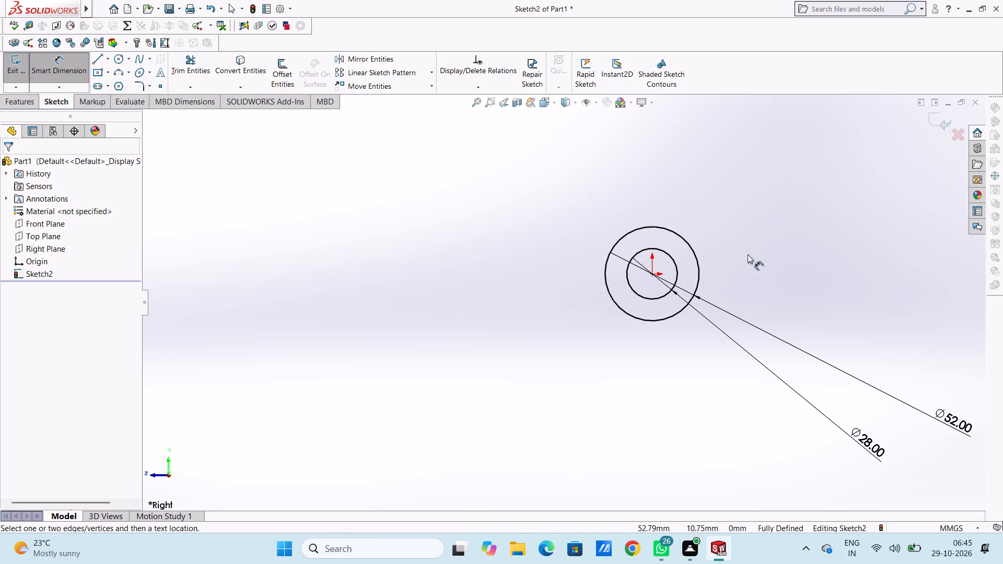
pyautogui.scroll(3, 748, 254)
pyautogui.scroll(-2, 720, 297)
pyautogui.moveTo(717, 415); pyautogui.dragTo(718, 415)
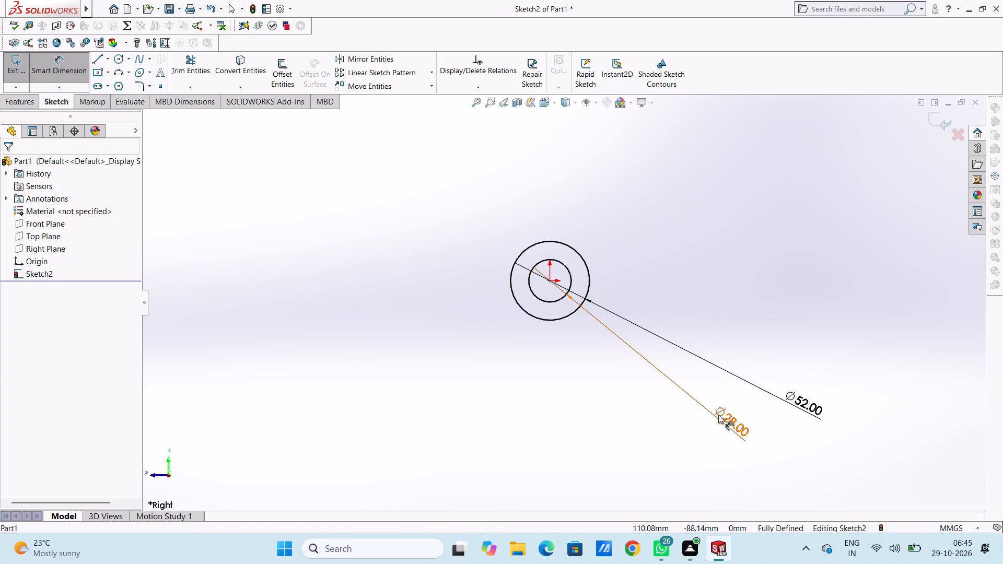
pyautogui.moveTo(718, 415); pyautogui.dragTo(752, 467)
pyautogui.click(723, 419)
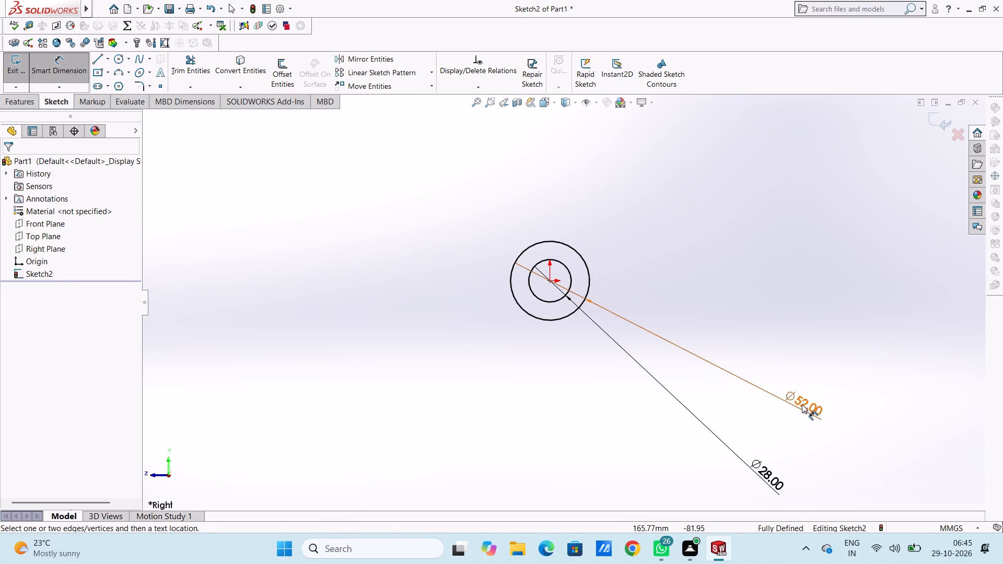
pyautogui.moveTo(802, 404); pyautogui.dragTo(813, 469)
pyautogui.click(753, 395)
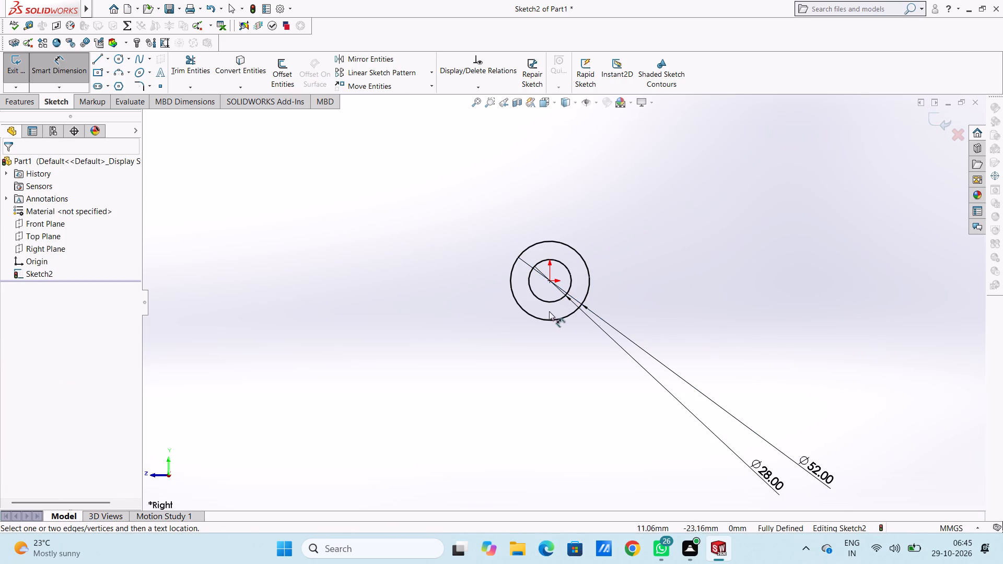
# Sketch a 90 mm wide by 32 mm high corner rectangle above and to the right of the concentric circles.
pyautogui.scroll(-3, 547, 292)
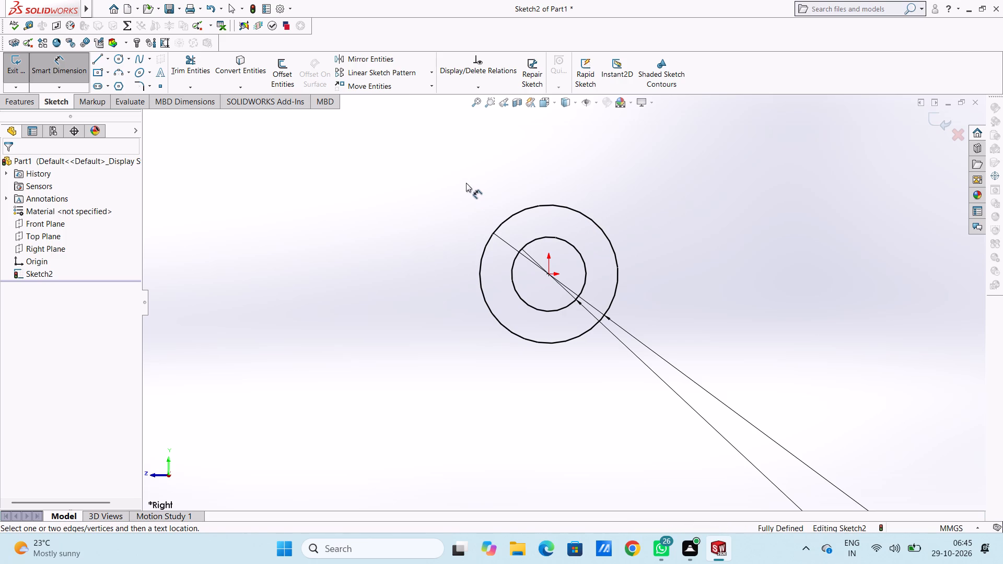
pyautogui.click(105, 74)
pyautogui.click(106, 88)
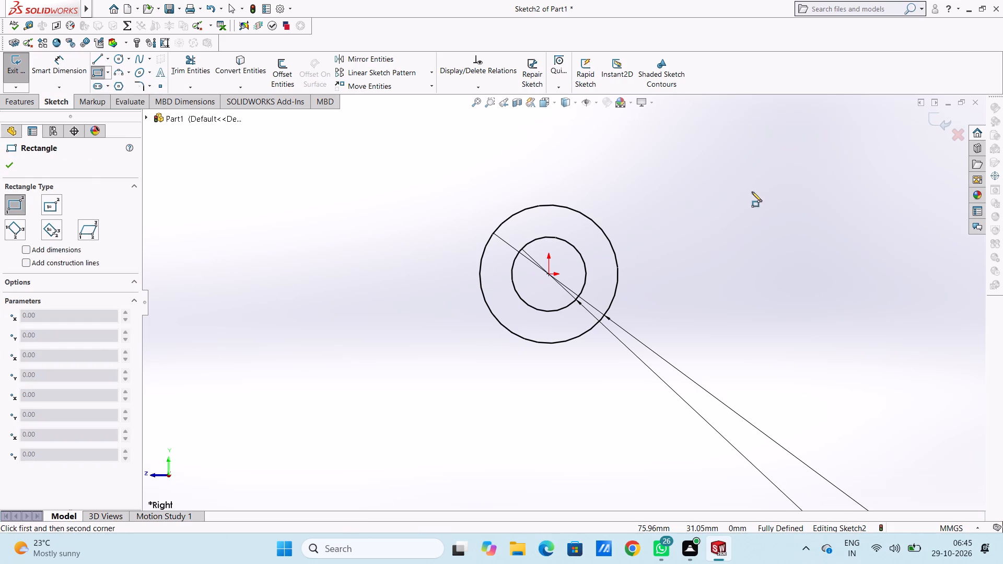
pyautogui.scroll(3, 752, 193)
pyautogui.scroll(-2, 730, 296)
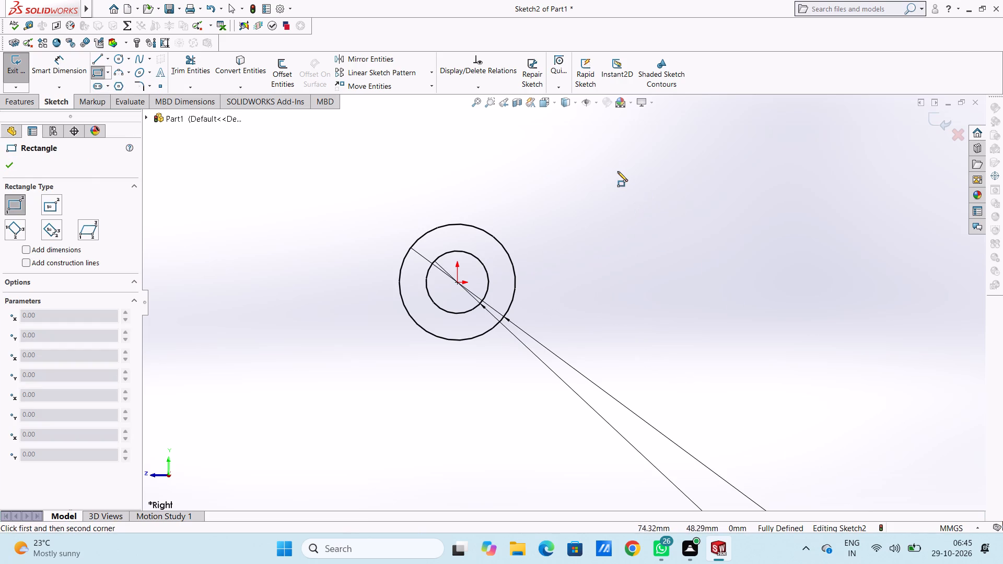
pyautogui.click(633, 178)
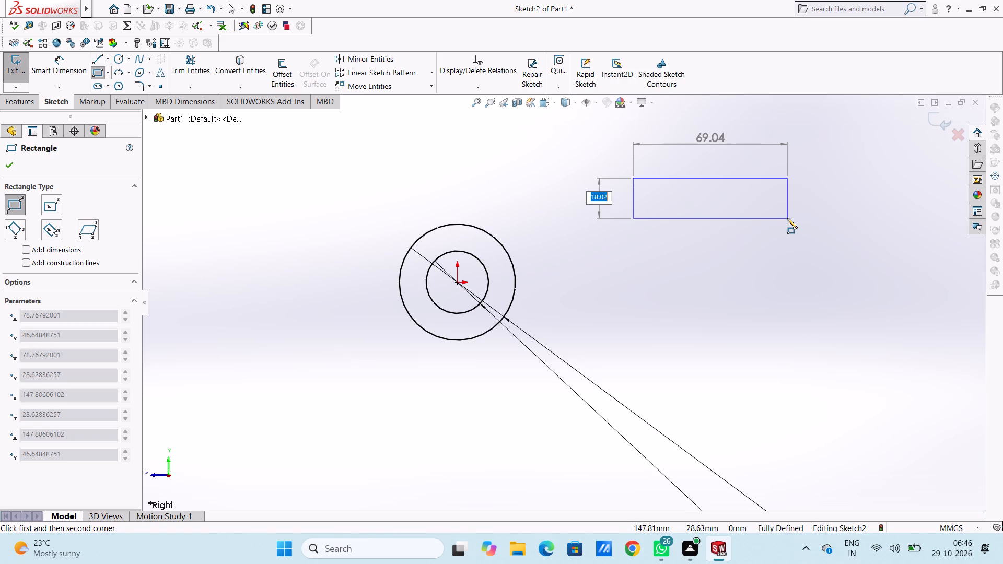
pyautogui.write('32')
pyautogui.press('Return')
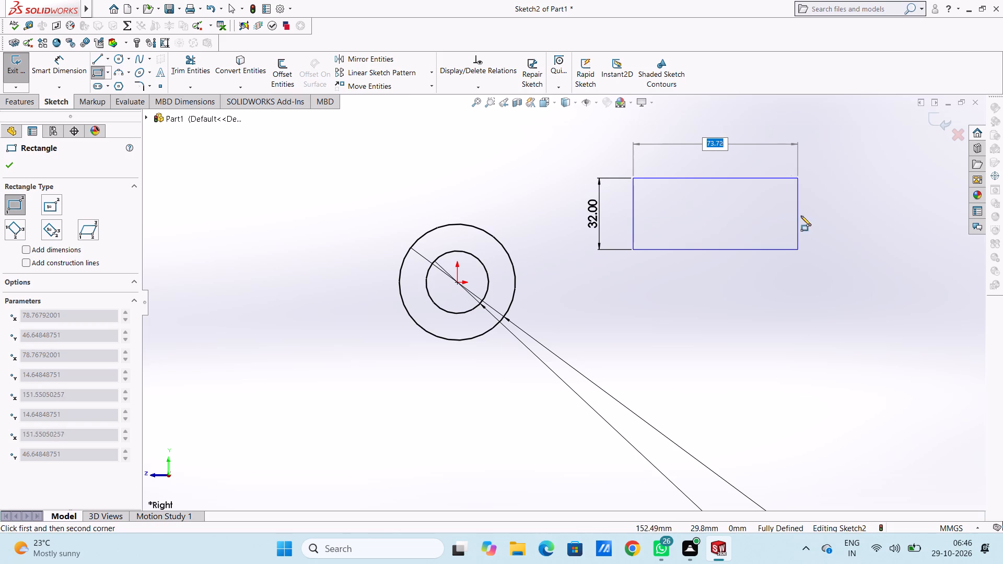
pyautogui.write('90')
pyautogui.press('Return')
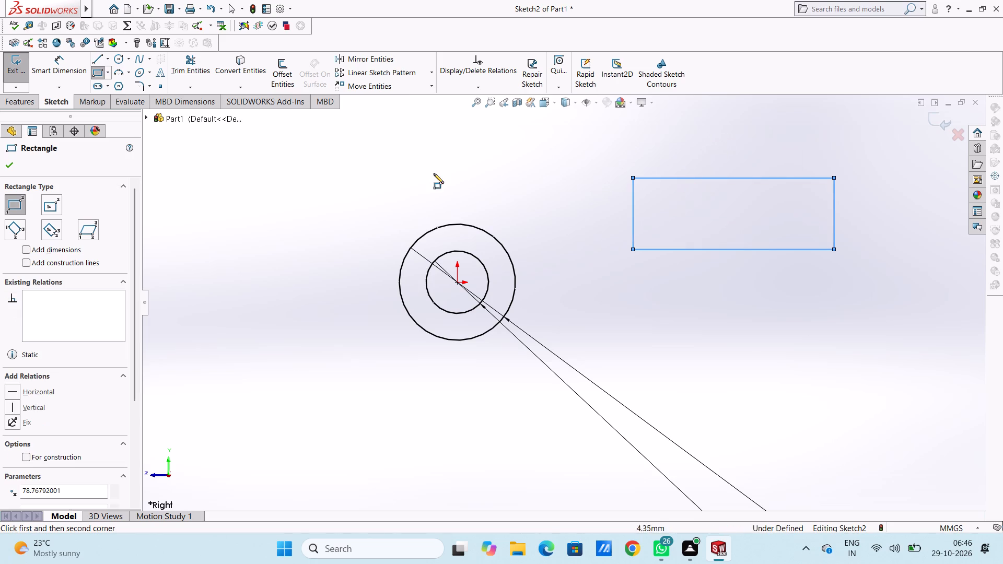
pyautogui.click(14, 166)
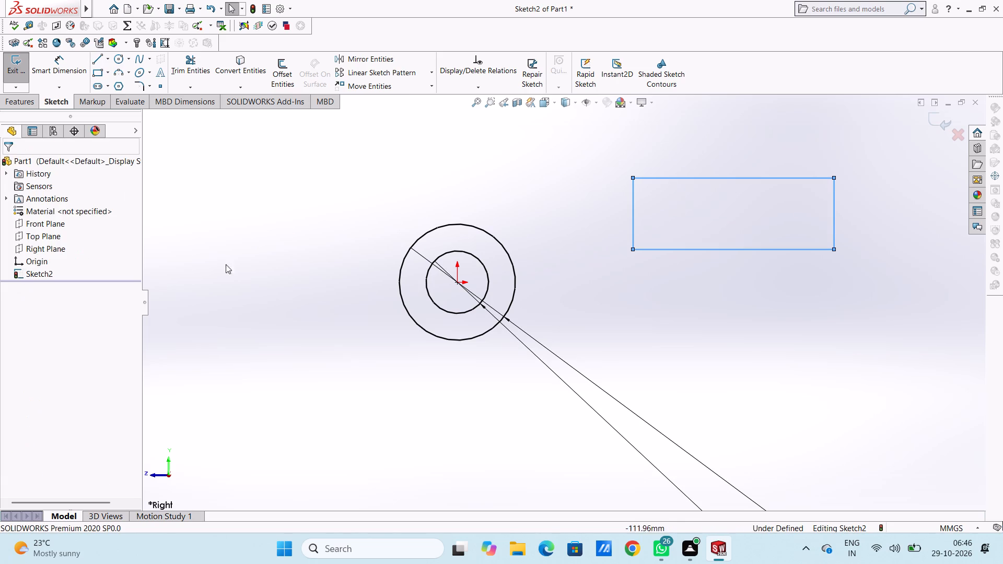
pyautogui.click(263, 273)
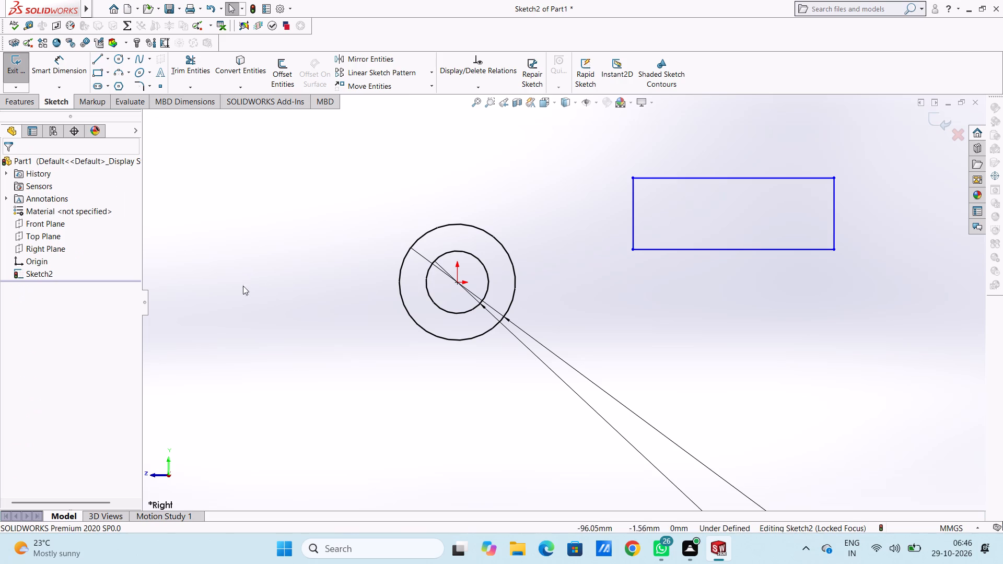
# Dimension the rectangle's height from its right edge and its width from its top edge, placing both labels clear of the outline.
pyautogui.scroll(4, 657, 276)
pyautogui.scroll(-1, 651, 314)
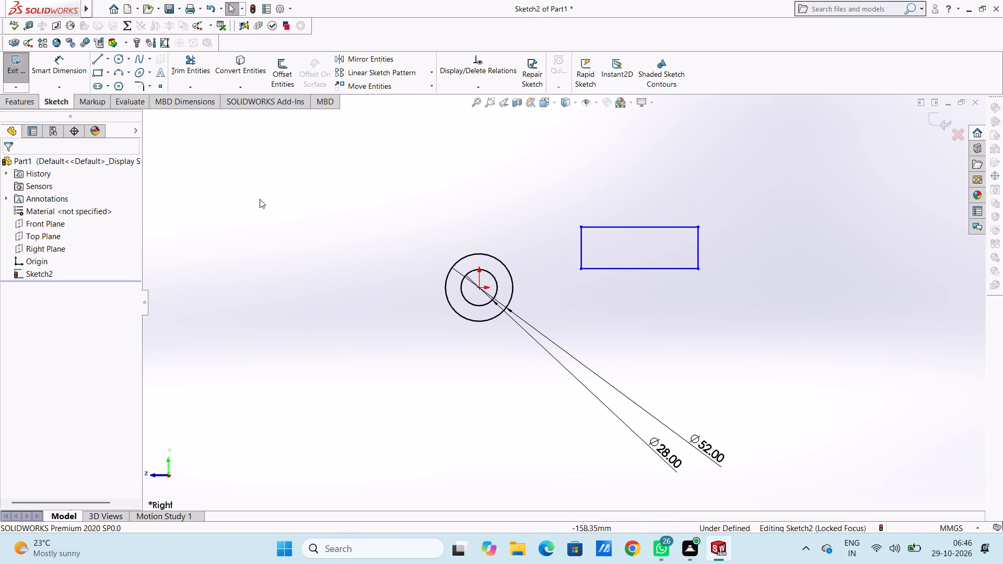
pyautogui.click(67, 66)
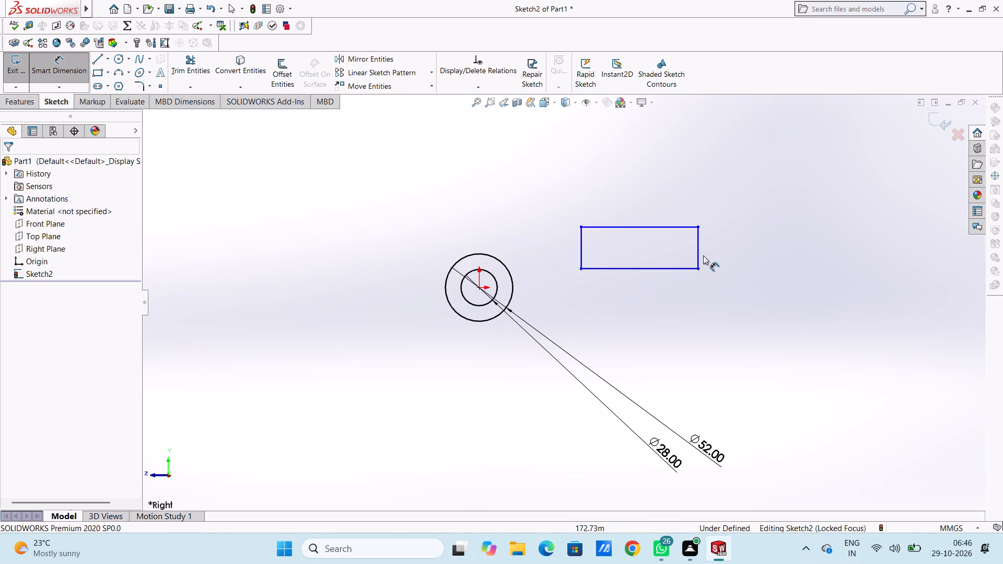
pyautogui.click(697, 244)
pyautogui.click(879, 339)
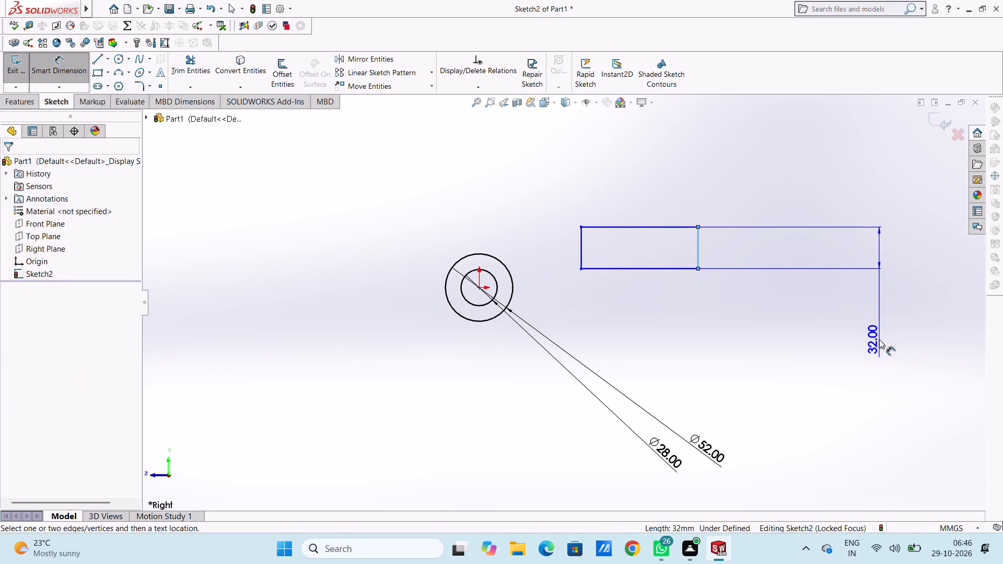
pyautogui.click(833, 325)
pyautogui.click(807, 320)
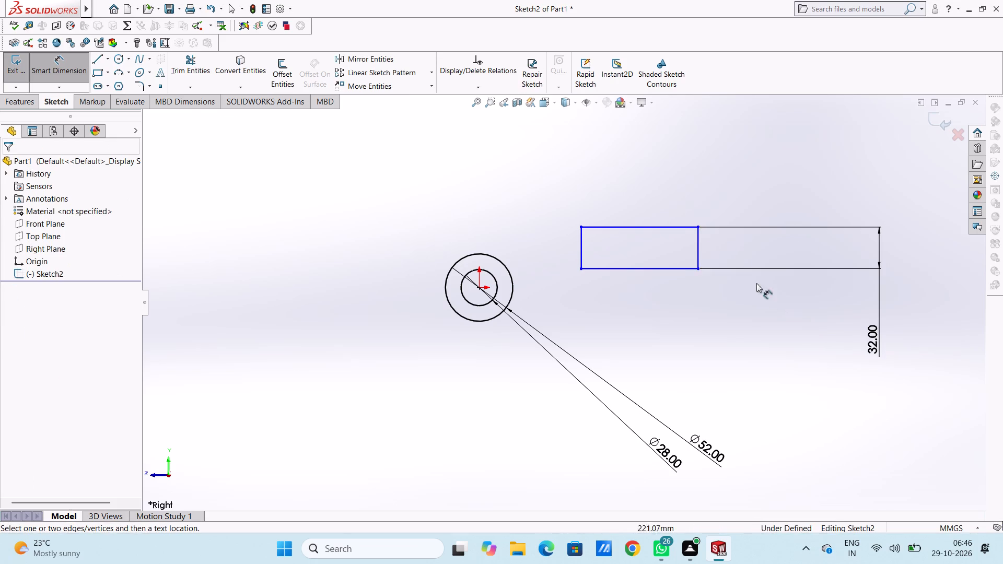
pyautogui.click(674, 226)
pyautogui.click(813, 143)
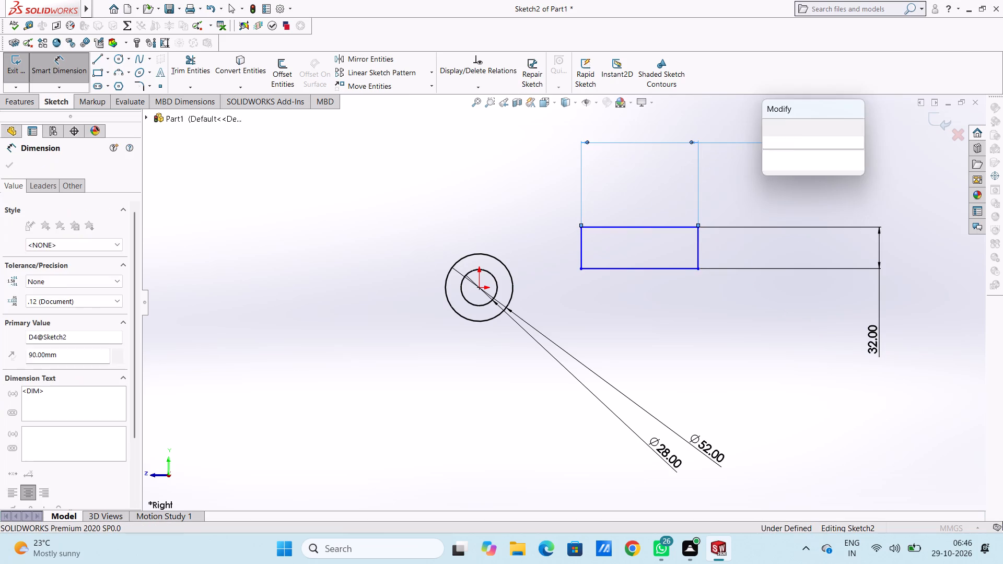
pyautogui.click(766, 126)
pyautogui.click(770, 163)
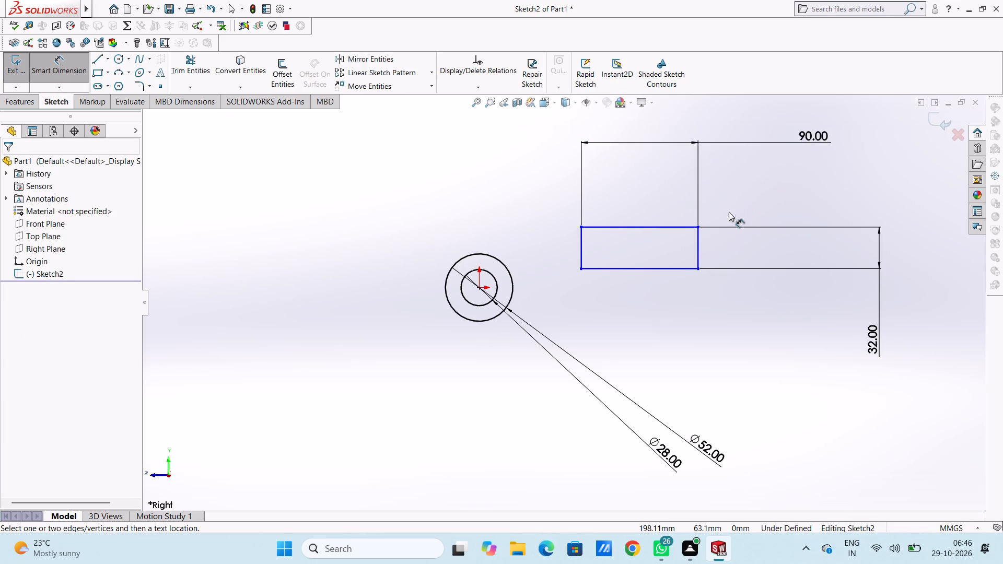
# Dimension the horizontal distance from the circles' center to the rectangle's far vertical edge and set it to 135 mm.
pyautogui.scroll(3, 721, 229)
pyautogui.scroll(-1, 613, 317)
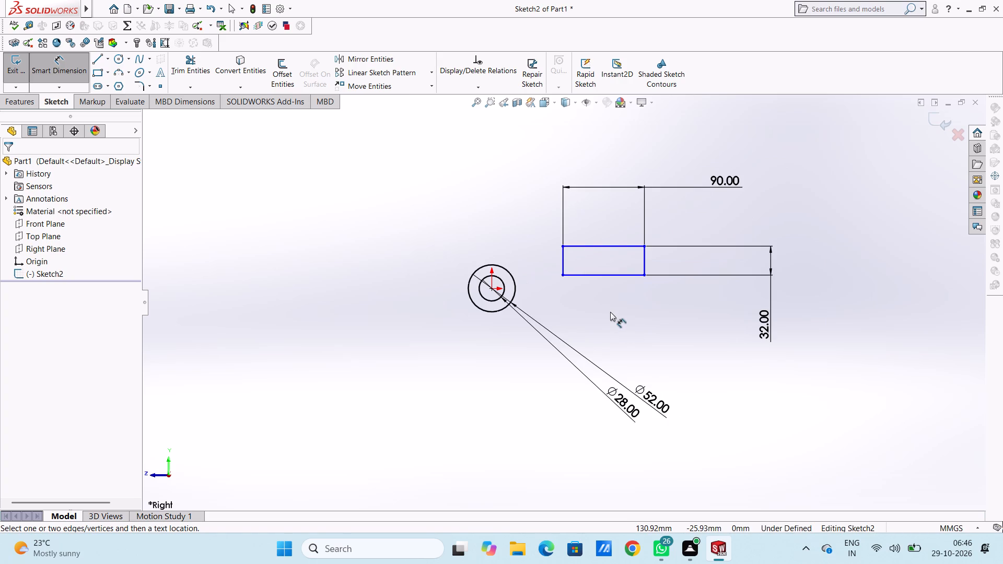
pyautogui.click(494, 290)
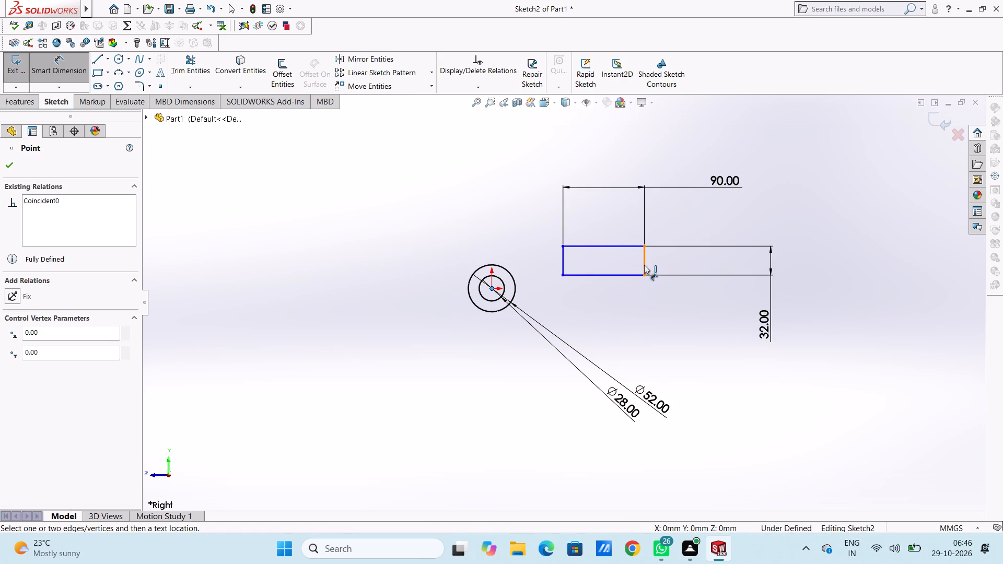
pyautogui.click(645, 264)
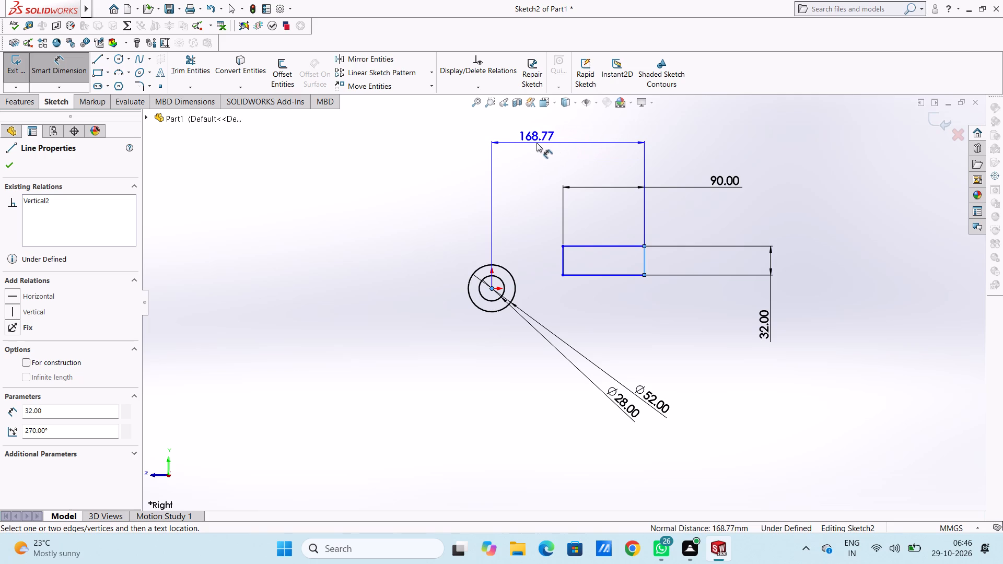
pyautogui.click(445, 139)
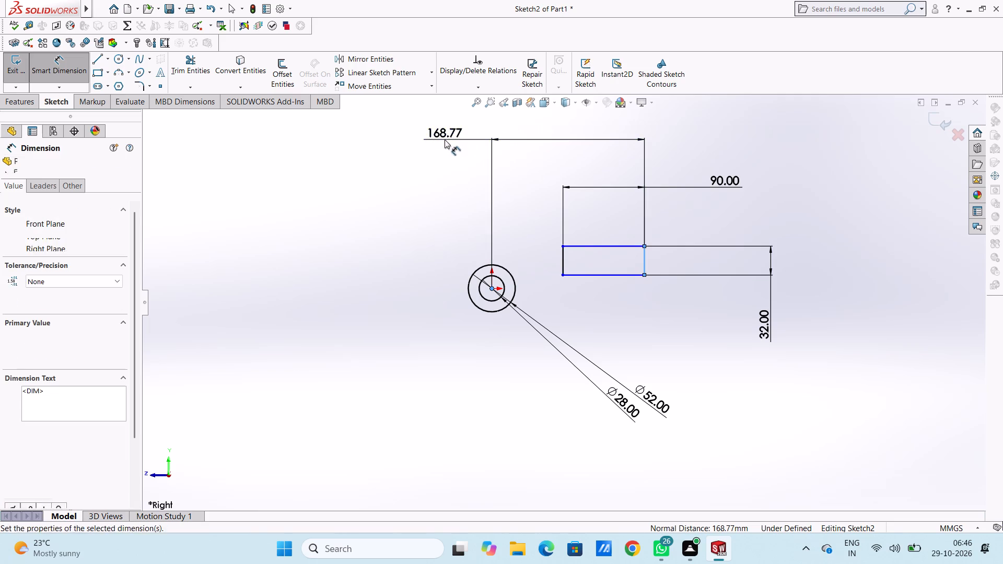
pyautogui.write('135')
pyautogui.press('Return')
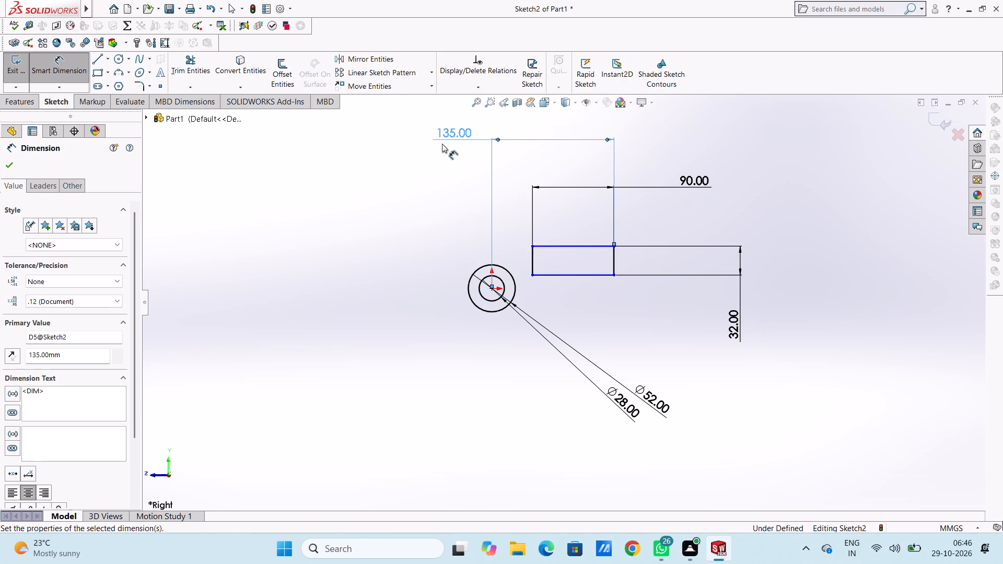
pyautogui.click(432, 166)
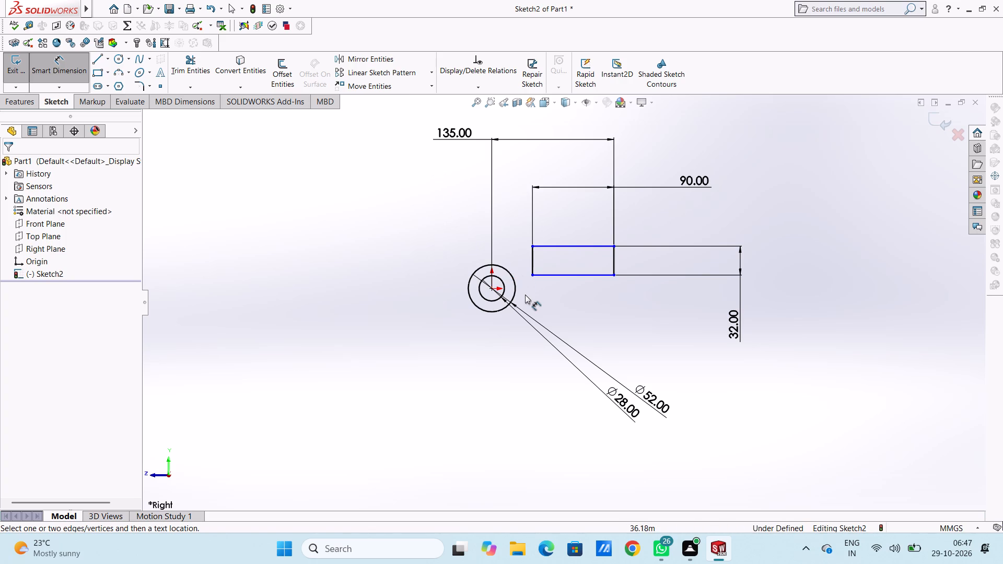
# Dimension the vertical distance from the circles' center to the rectangle's top edge, set it to 41 mm, and finish dimensioning.
pyautogui.scroll(-2, 525, 295)
pyautogui.scroll(5, 525, 295)
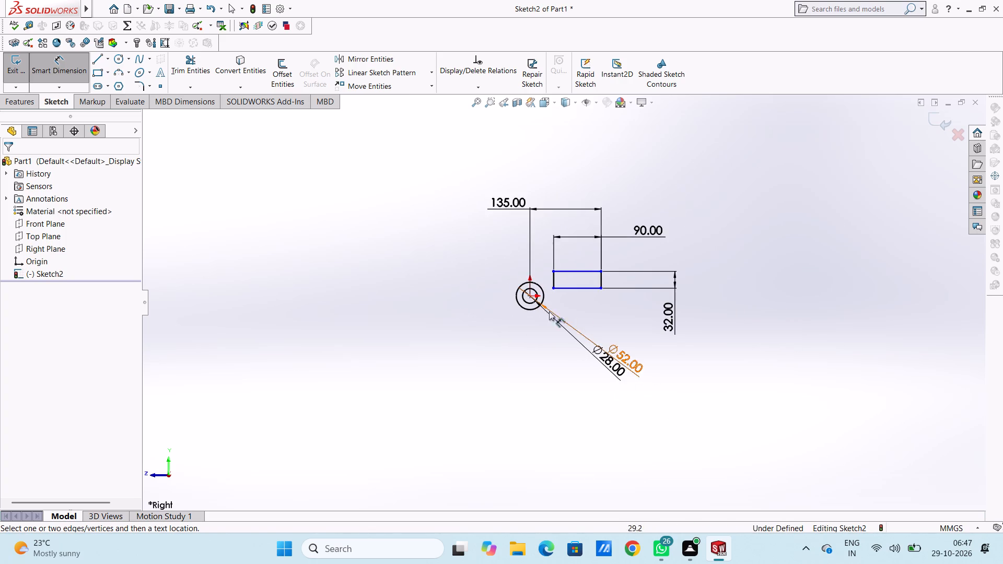
pyautogui.scroll(-3, 608, 308)
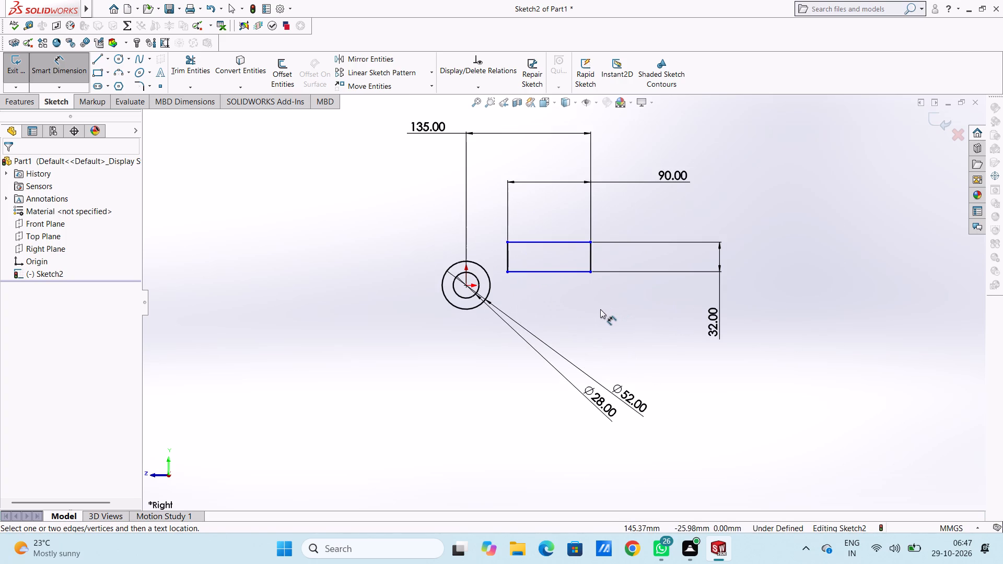
pyautogui.click(468, 285)
pyautogui.click(521, 244)
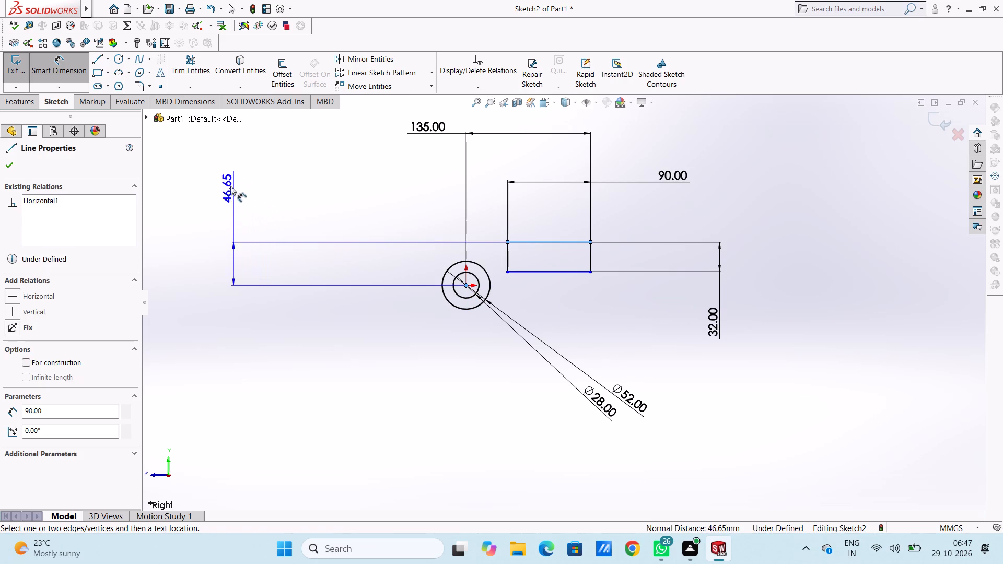
pyautogui.click(230, 185)
pyautogui.write('41')
pyautogui.press('Return')
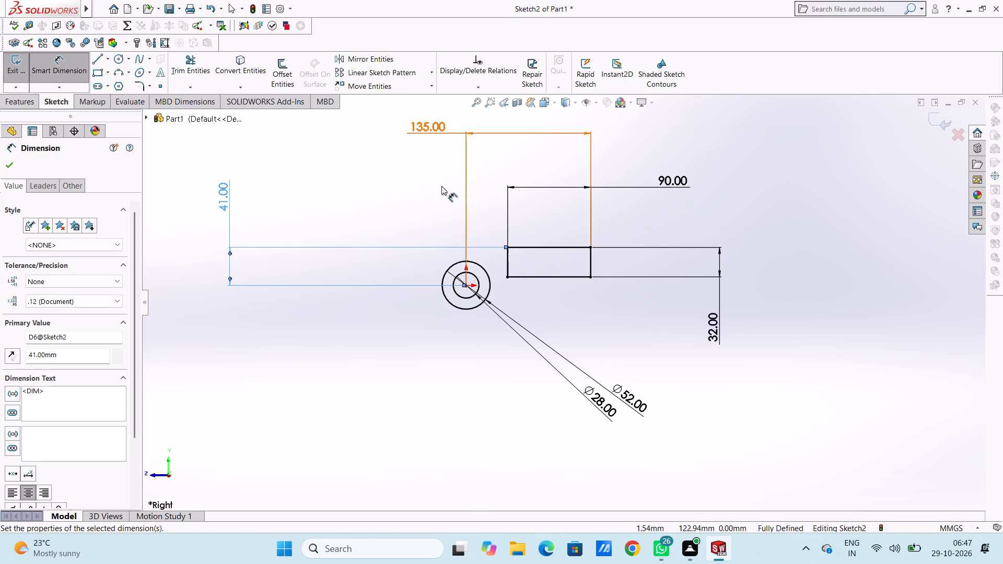
pyautogui.click(365, 218)
pyautogui.scroll(-3, 509, 307)
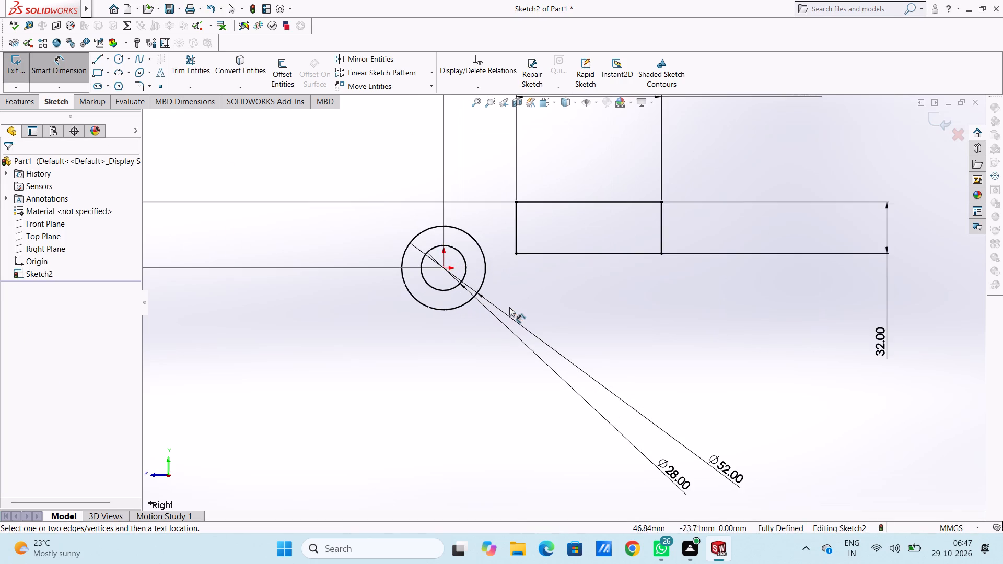
pyautogui.scroll(2, 605, 213)
pyautogui.scroll(-3, 586, 277)
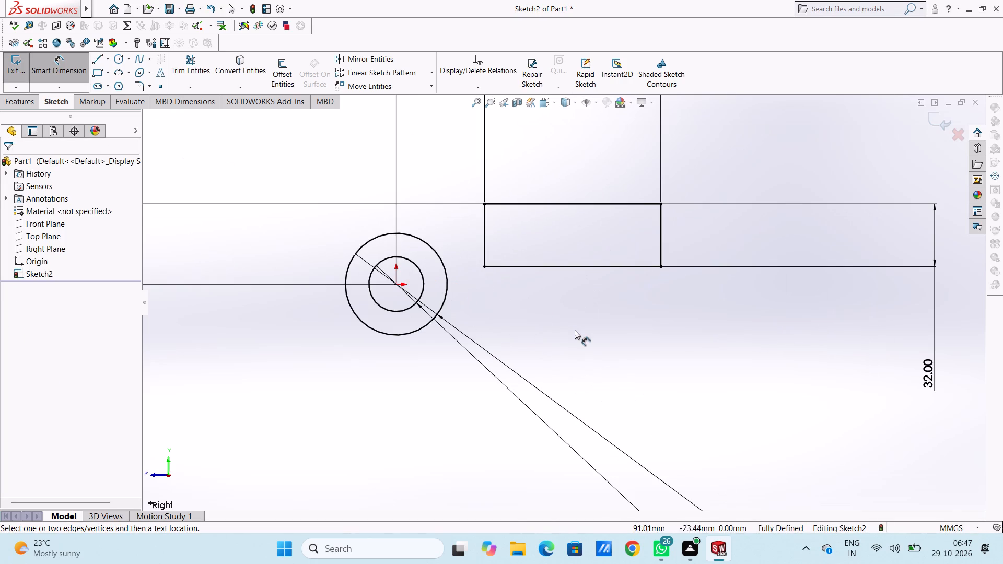
pyautogui.click(57, 69)
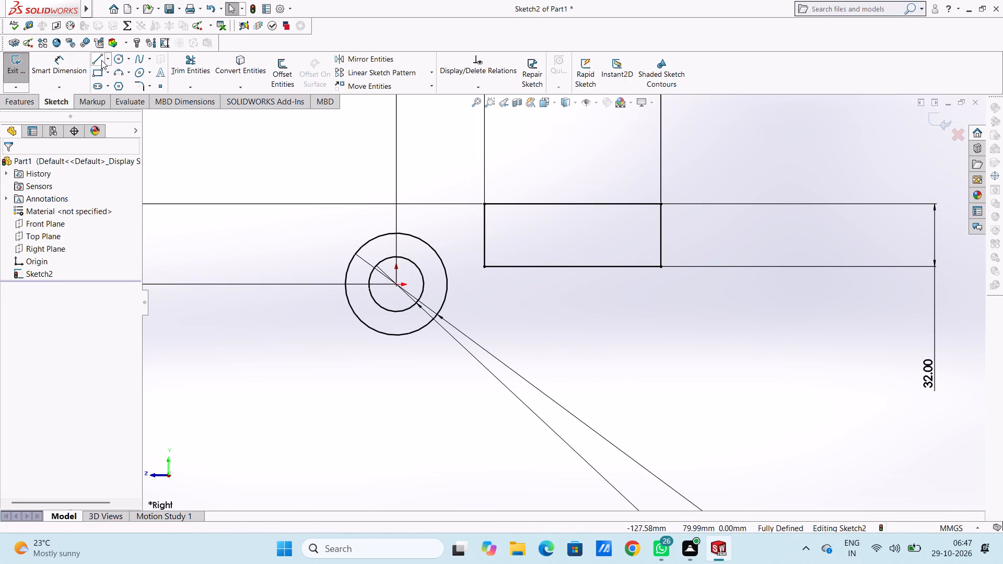
# Start a Sketch Fillet in the current sketch.
pyautogui.click(101, 60)
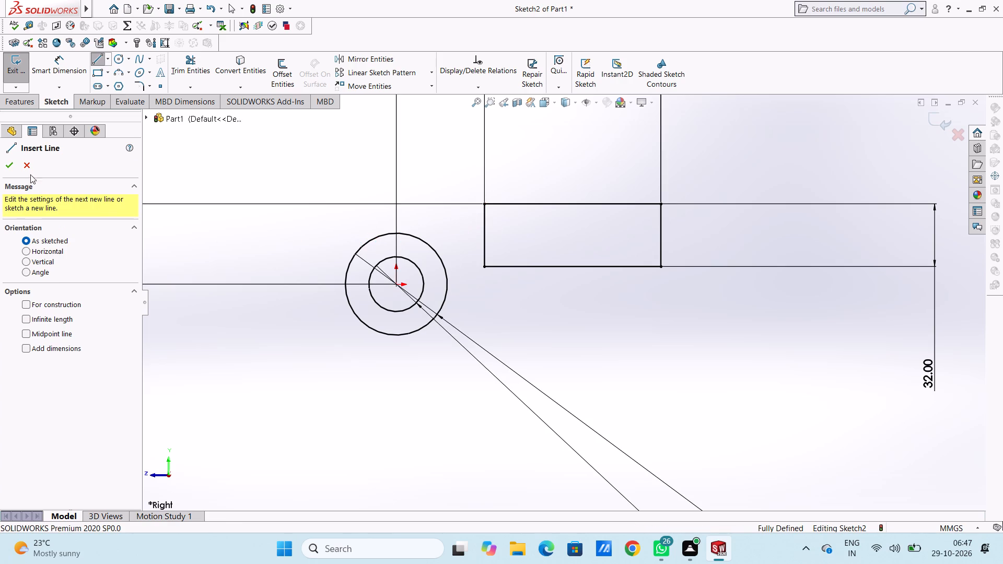
pyautogui.click(6, 165)
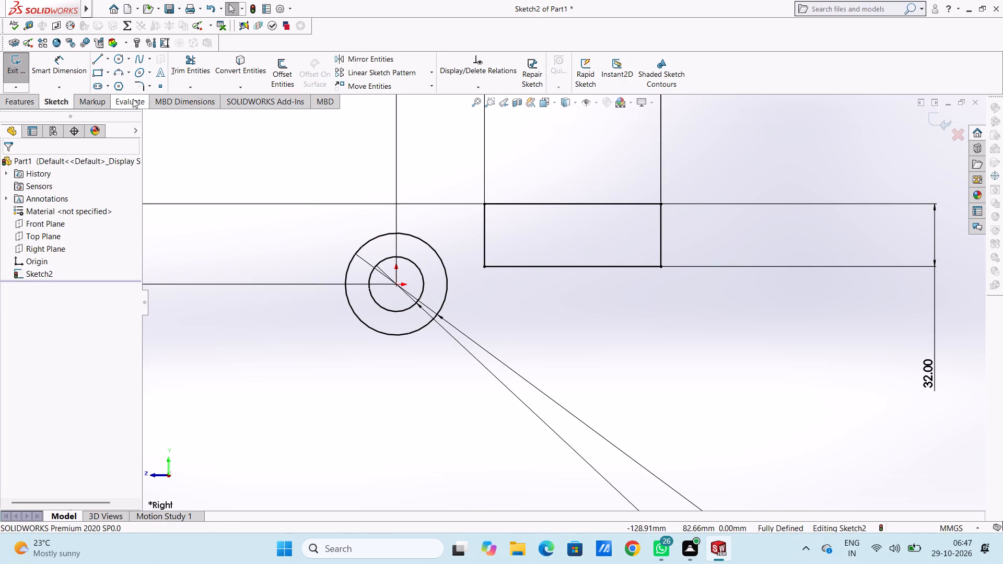
pyautogui.click(139, 85)
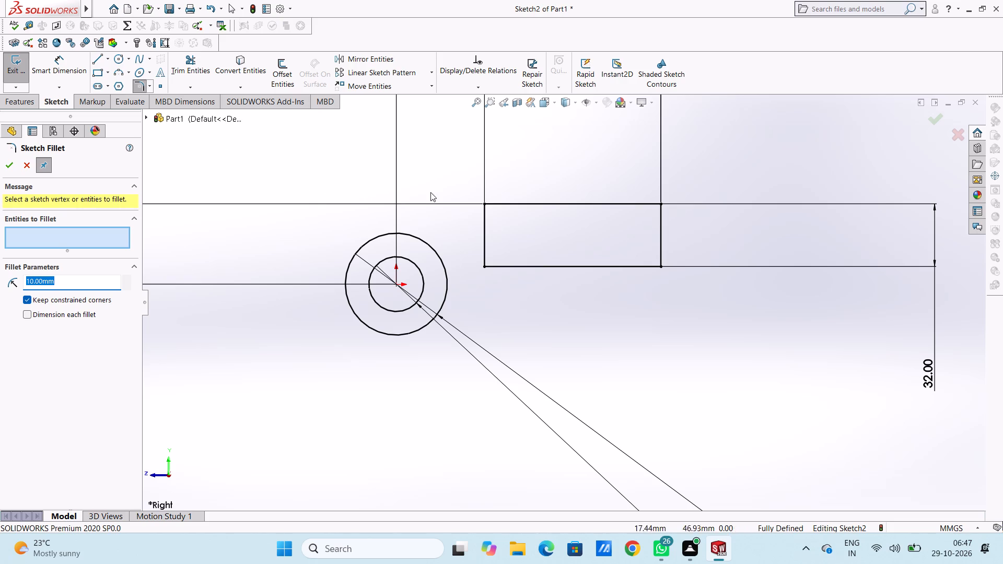
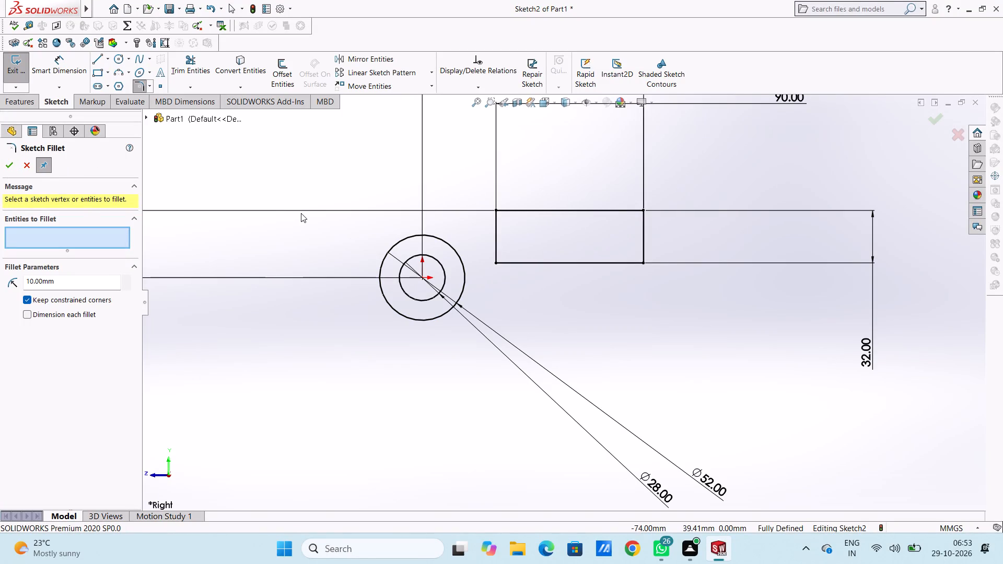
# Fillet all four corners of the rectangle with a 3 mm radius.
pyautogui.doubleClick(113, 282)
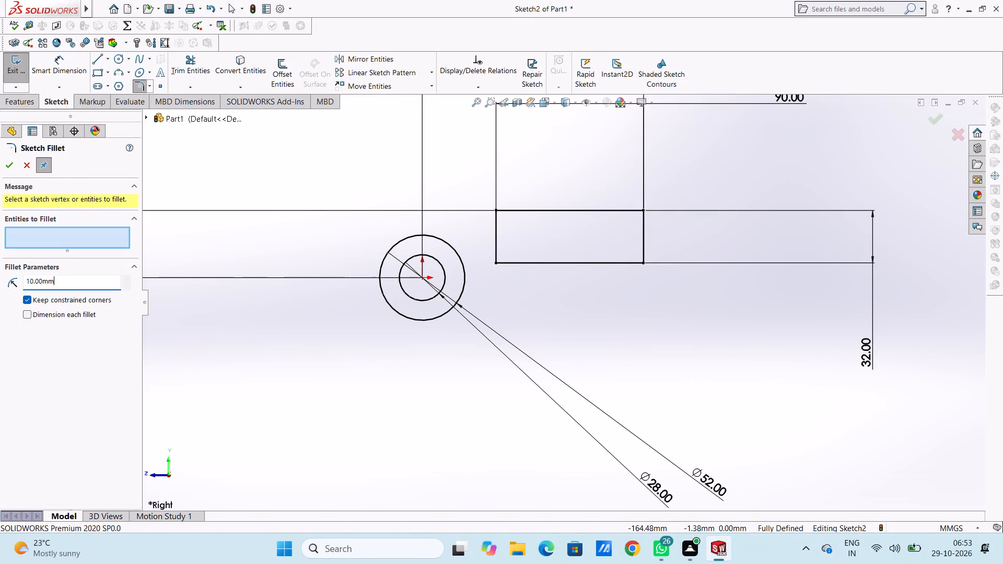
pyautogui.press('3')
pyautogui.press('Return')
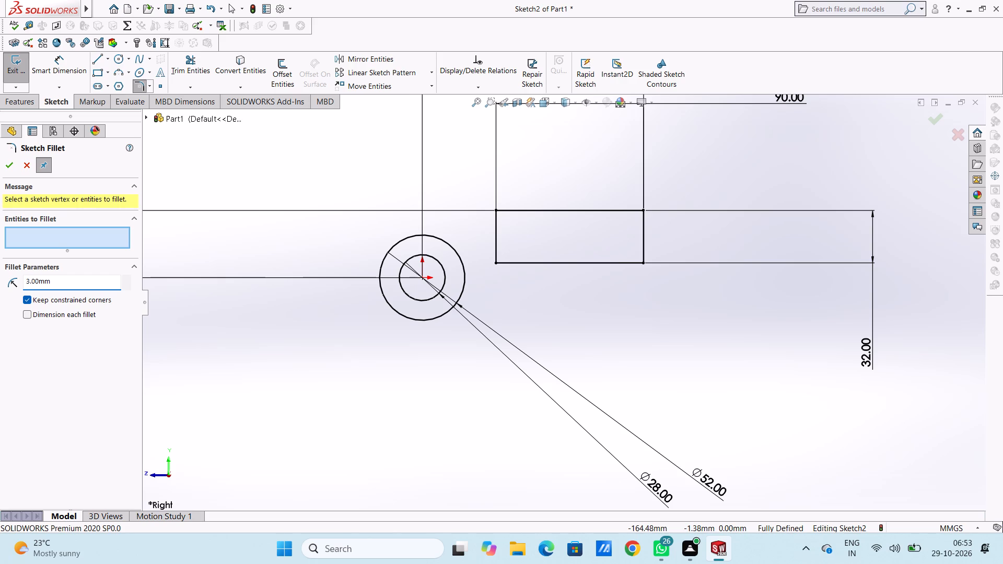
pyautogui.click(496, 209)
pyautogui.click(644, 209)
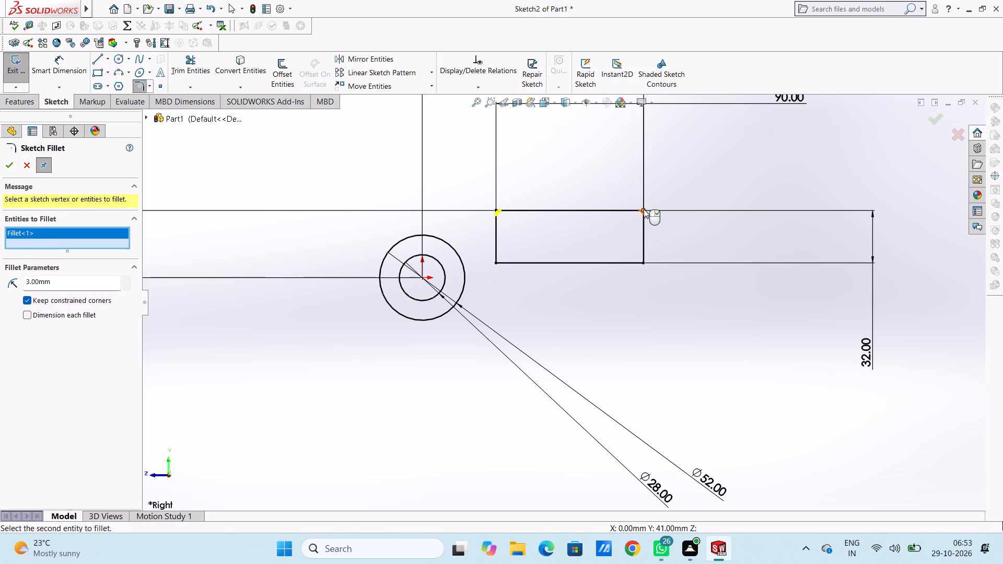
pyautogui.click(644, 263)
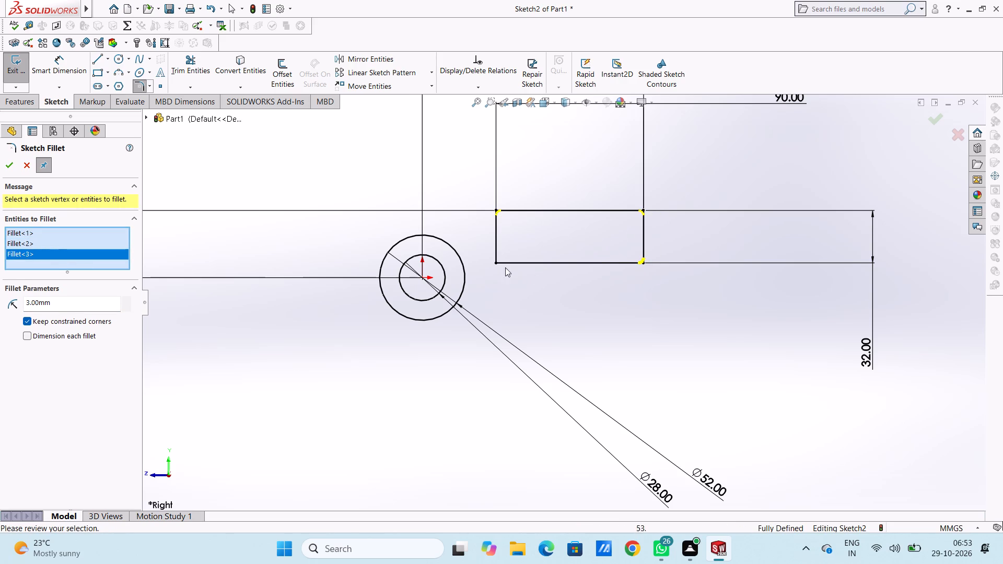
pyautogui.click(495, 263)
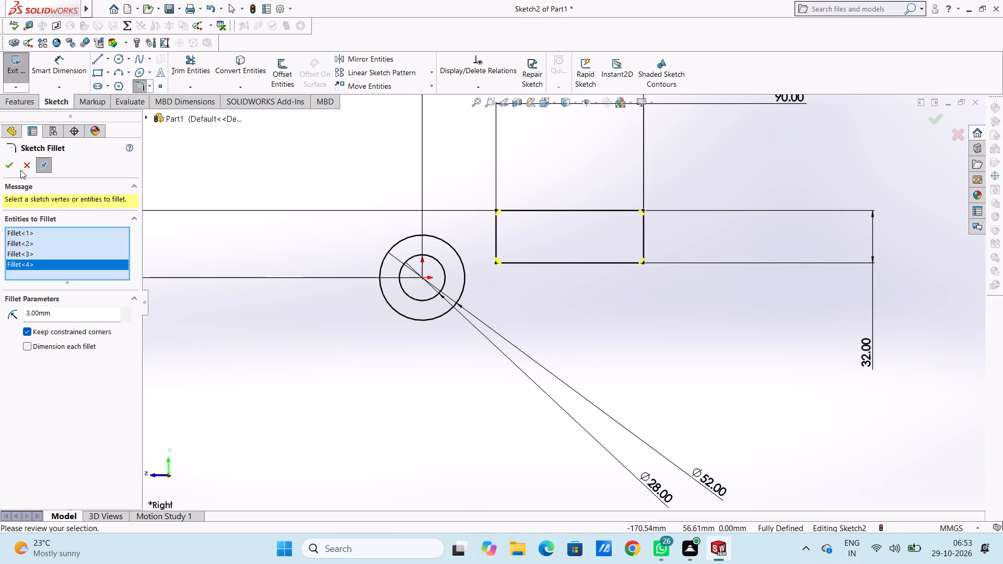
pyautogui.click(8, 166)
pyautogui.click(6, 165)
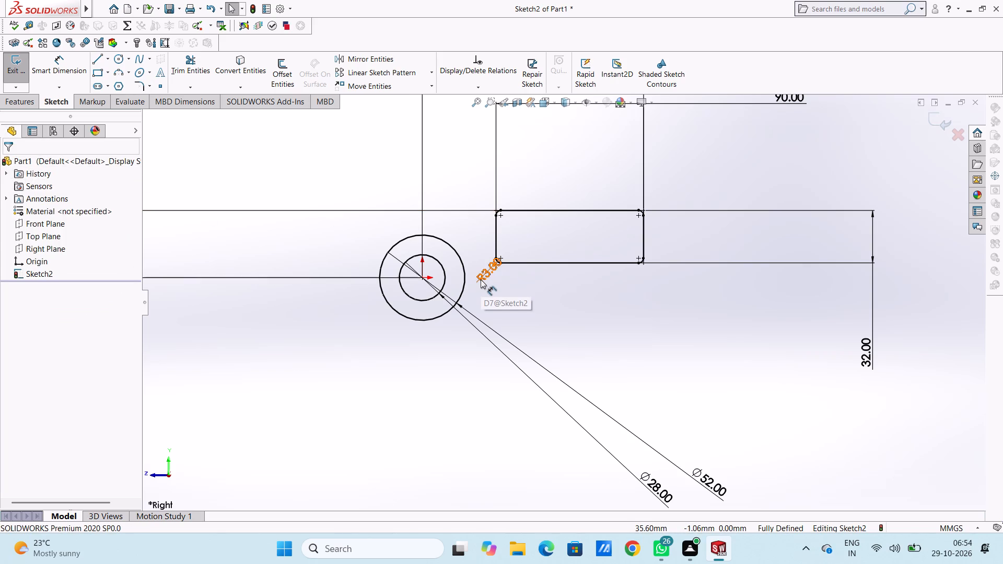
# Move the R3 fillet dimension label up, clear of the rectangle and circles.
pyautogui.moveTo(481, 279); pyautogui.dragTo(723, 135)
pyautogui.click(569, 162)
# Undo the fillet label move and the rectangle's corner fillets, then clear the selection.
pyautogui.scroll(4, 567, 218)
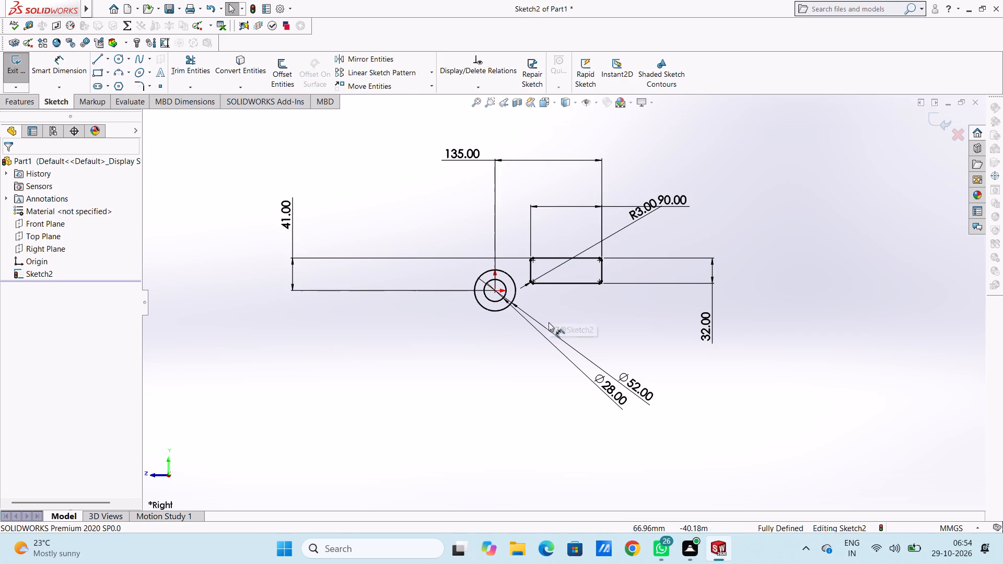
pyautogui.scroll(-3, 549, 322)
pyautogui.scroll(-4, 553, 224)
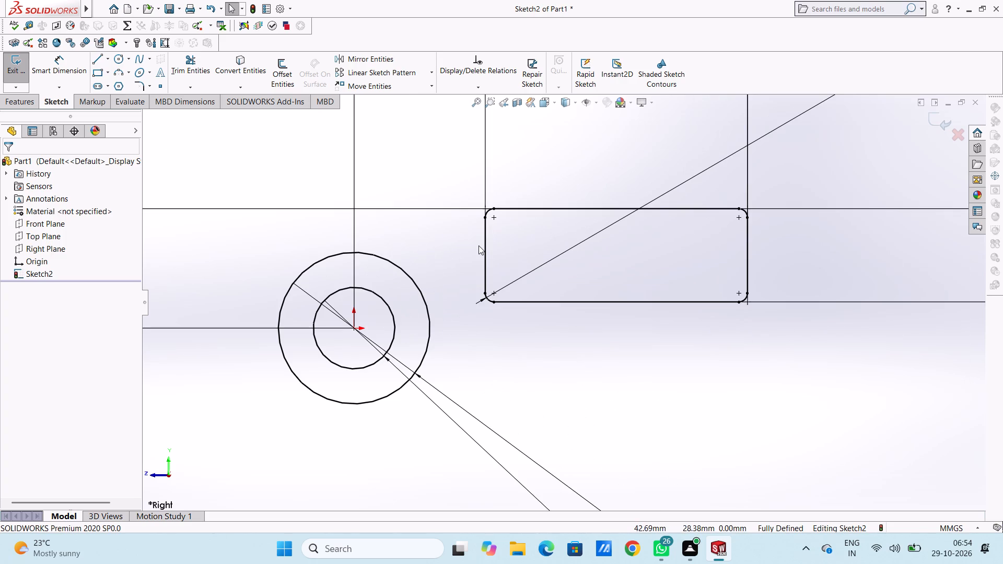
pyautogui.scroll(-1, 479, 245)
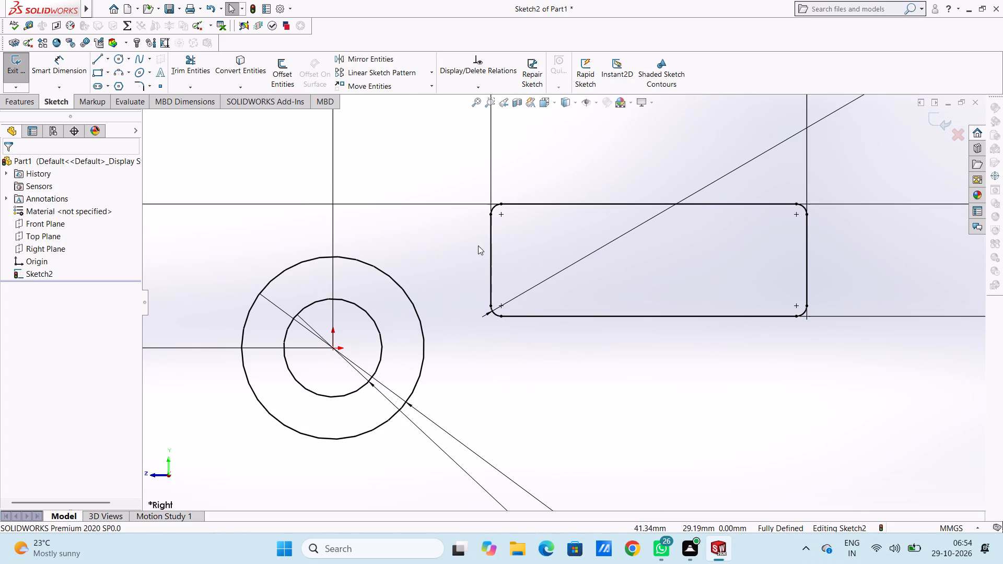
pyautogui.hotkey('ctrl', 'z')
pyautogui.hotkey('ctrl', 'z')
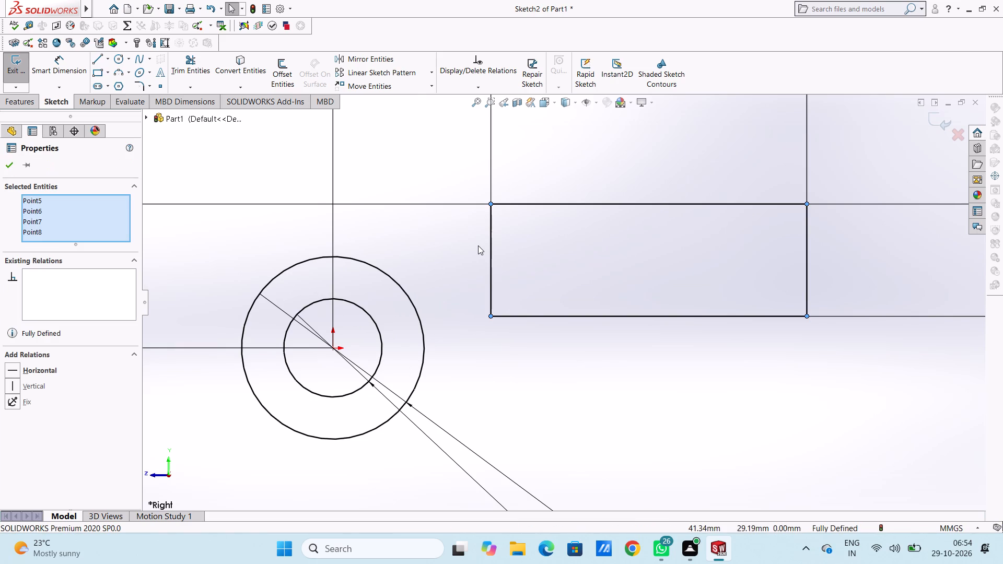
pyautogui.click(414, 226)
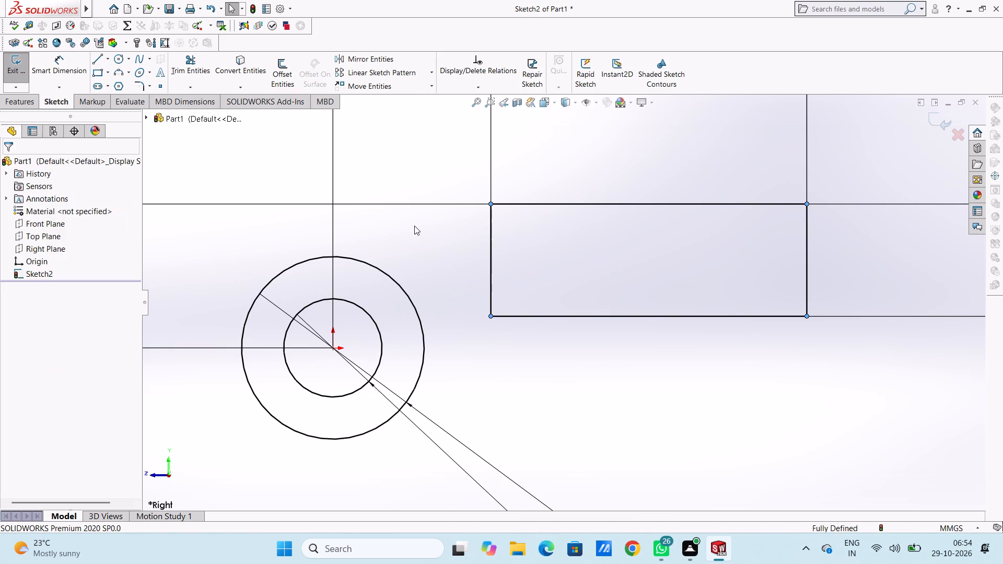
# Sketch a line about 56 mm long from the rectangle's upper-left corner to the upper-left side of the 52 mm circle.
pyautogui.click(102, 61)
pyautogui.click(489, 205)
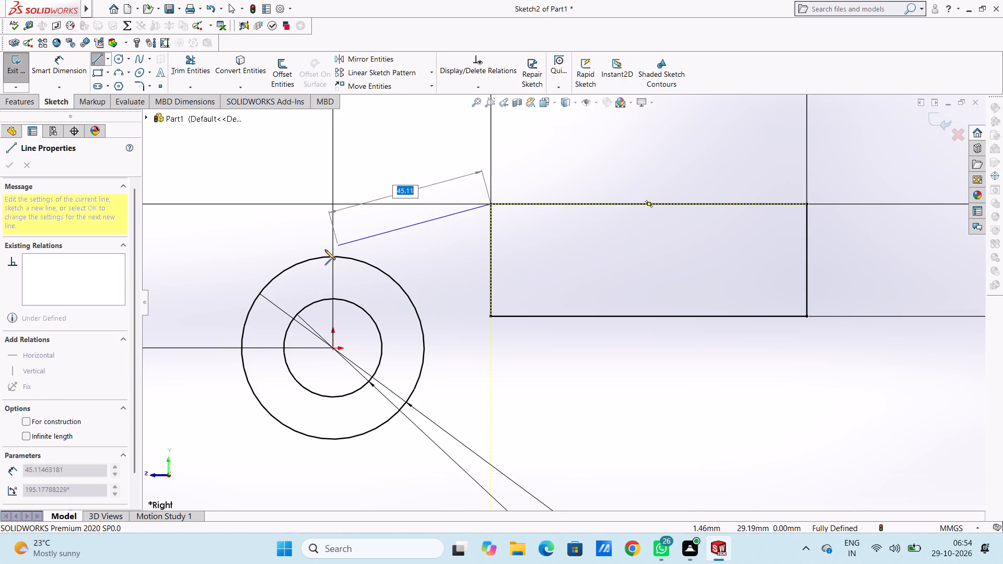
pyautogui.click(301, 261)
pyautogui.rightClick(283, 171)
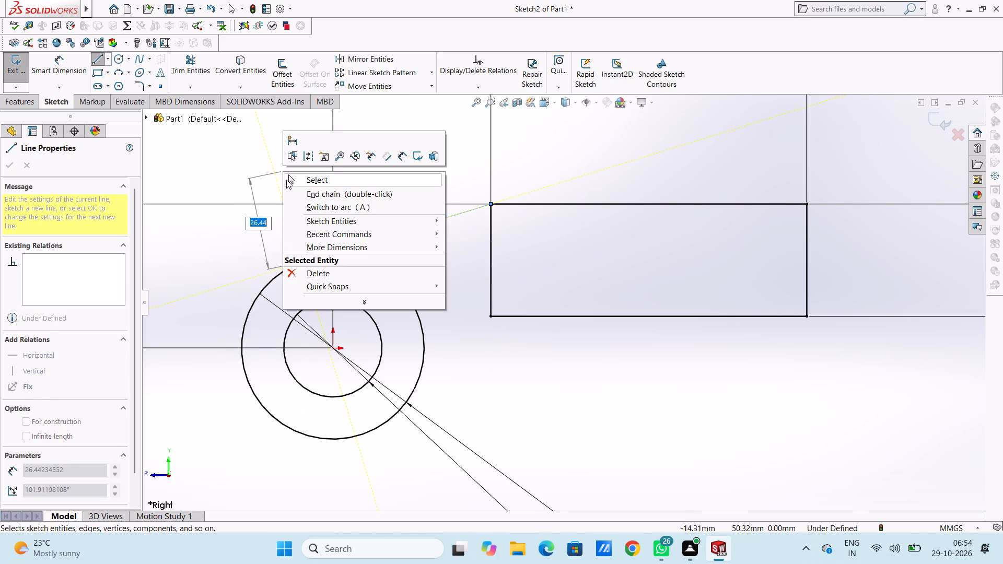
pyautogui.click(292, 182)
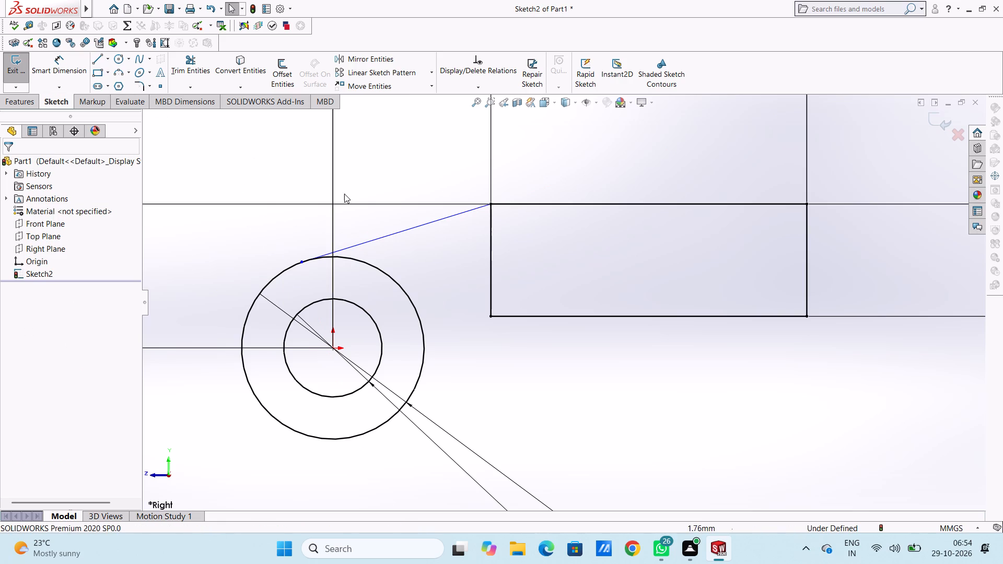
# Add a Tangent relation between the slanted line and the 52 mm circle.
pyautogui.click(383, 238)
pyautogui.keyDown('ctrl'); pyautogui.click(357, 261); pyautogui.keyUp('ctrl')
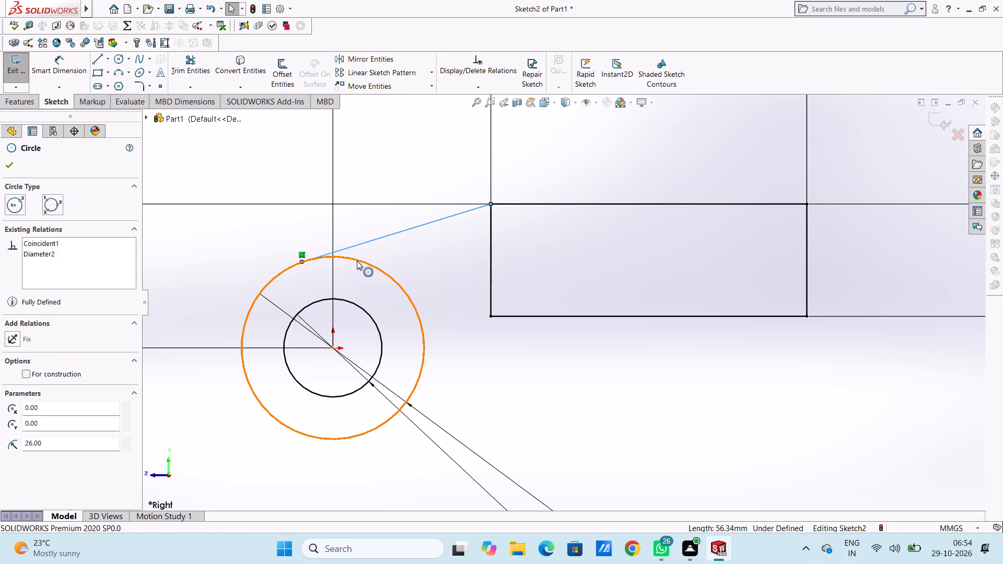
pyautogui.click(16, 346)
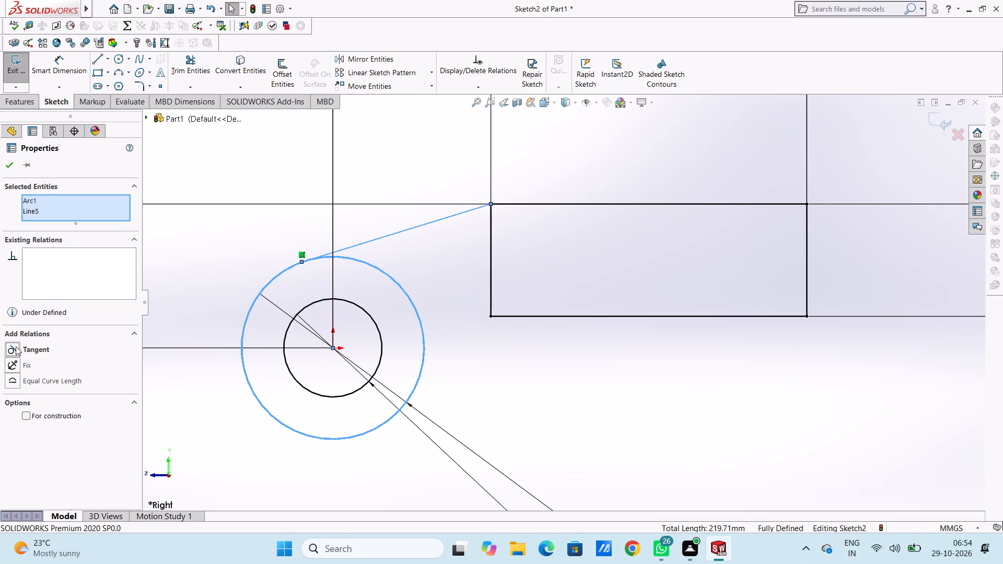
pyautogui.click(265, 254)
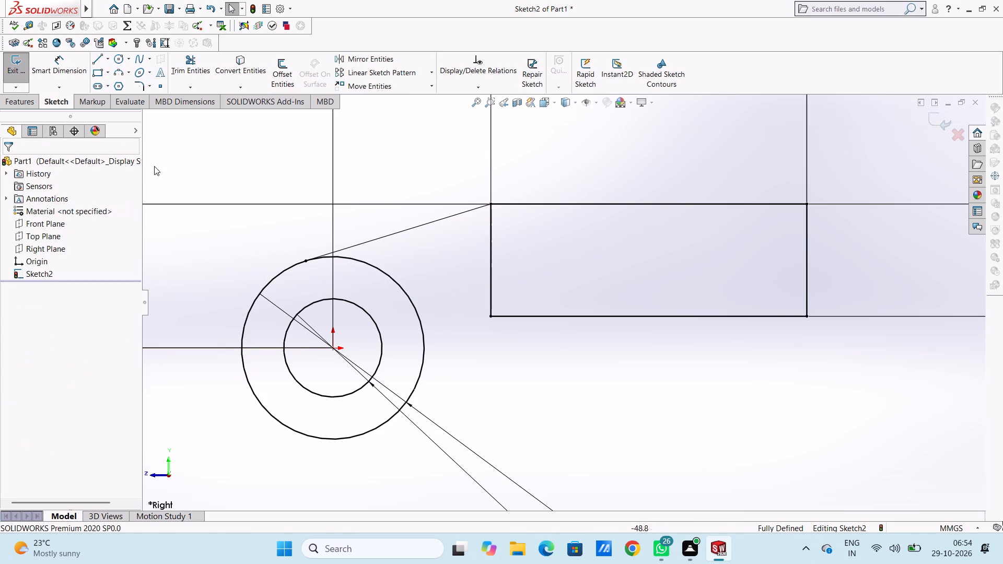
# Apply 3 mm sketch fillets to all four corners of the rectangle, keeping constrained corners.
pyautogui.click(139, 83)
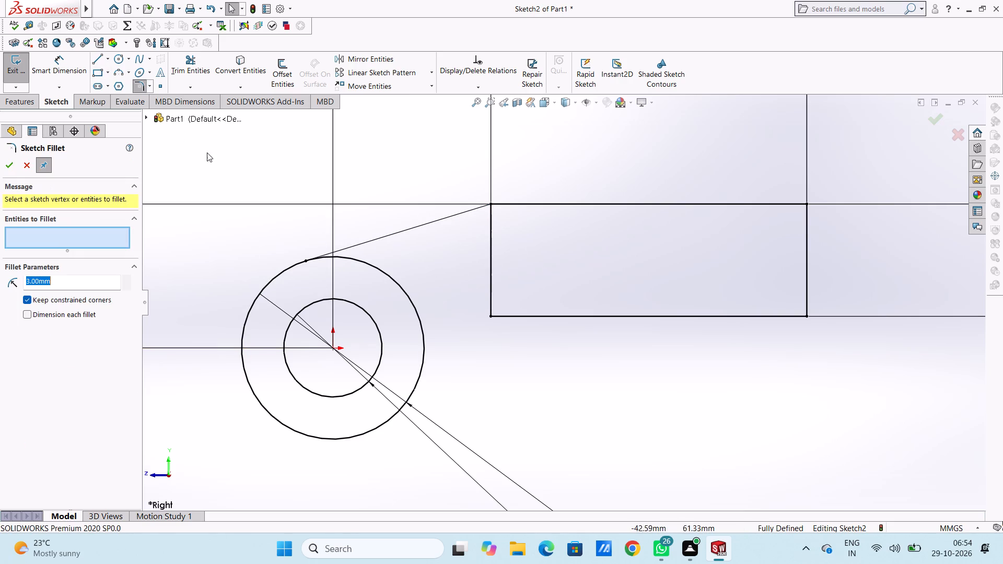
pyautogui.click(493, 204)
pyautogui.click(807, 204)
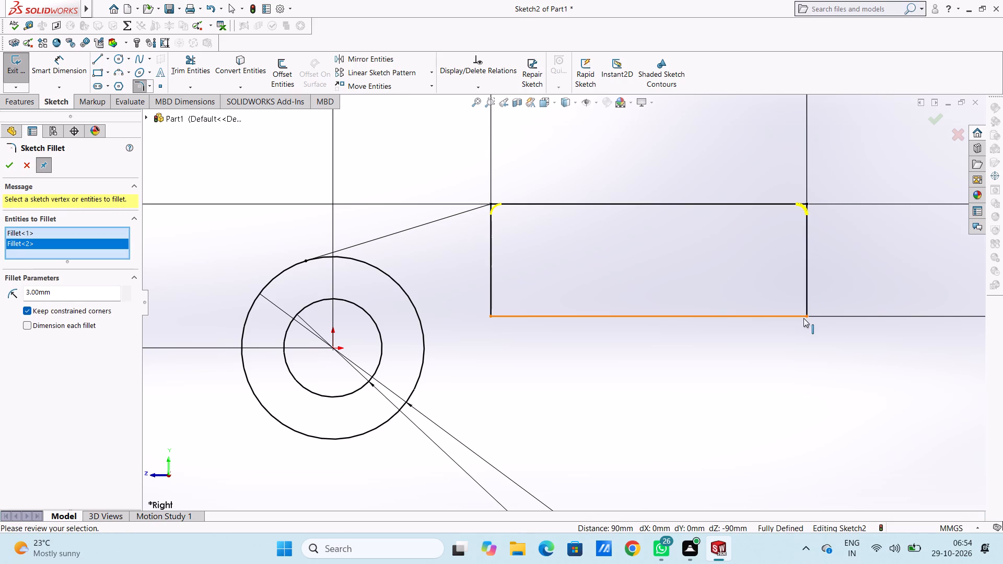
pyautogui.click(806, 316)
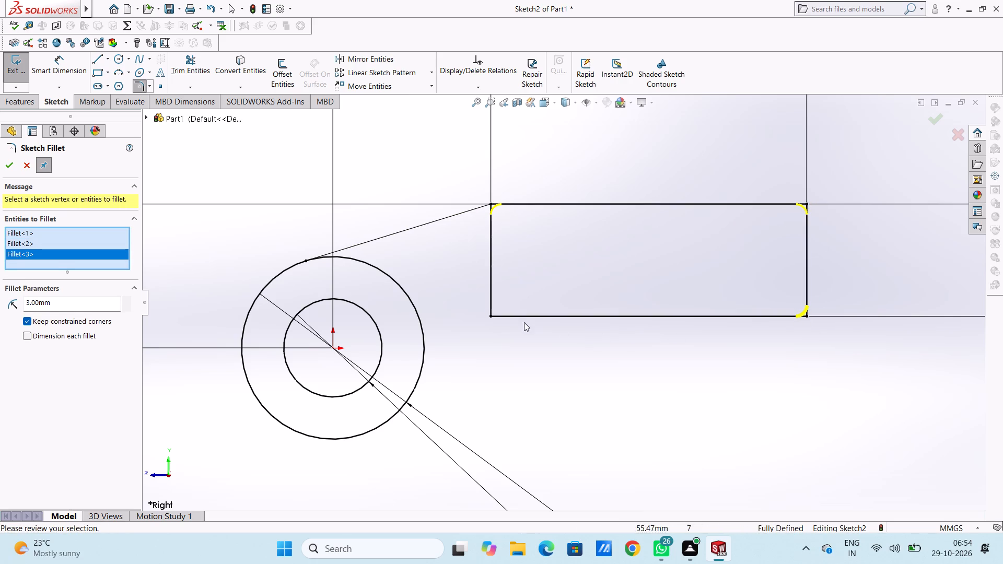
pyautogui.click(491, 316)
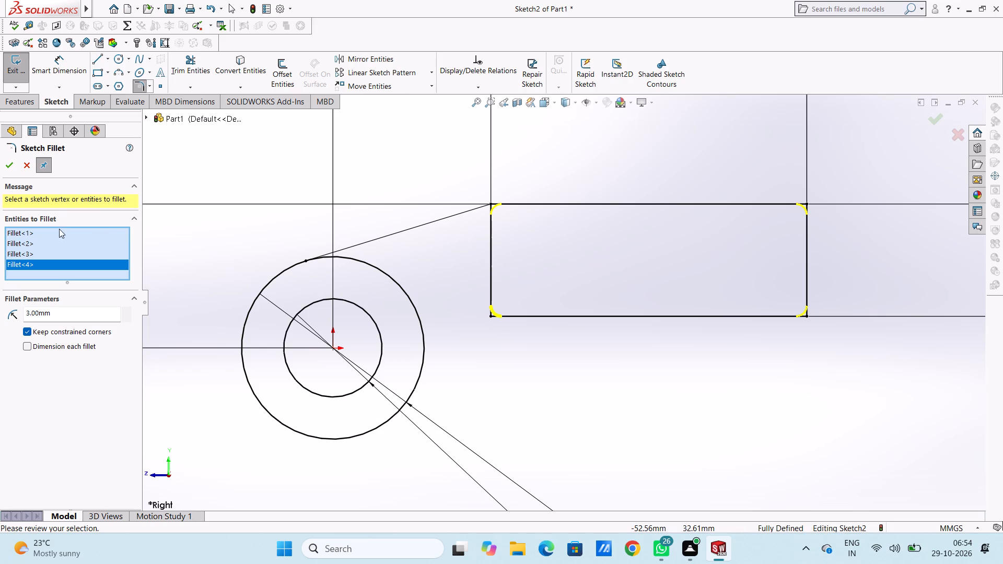
pyautogui.click(5, 164)
pyautogui.click(5, 165)
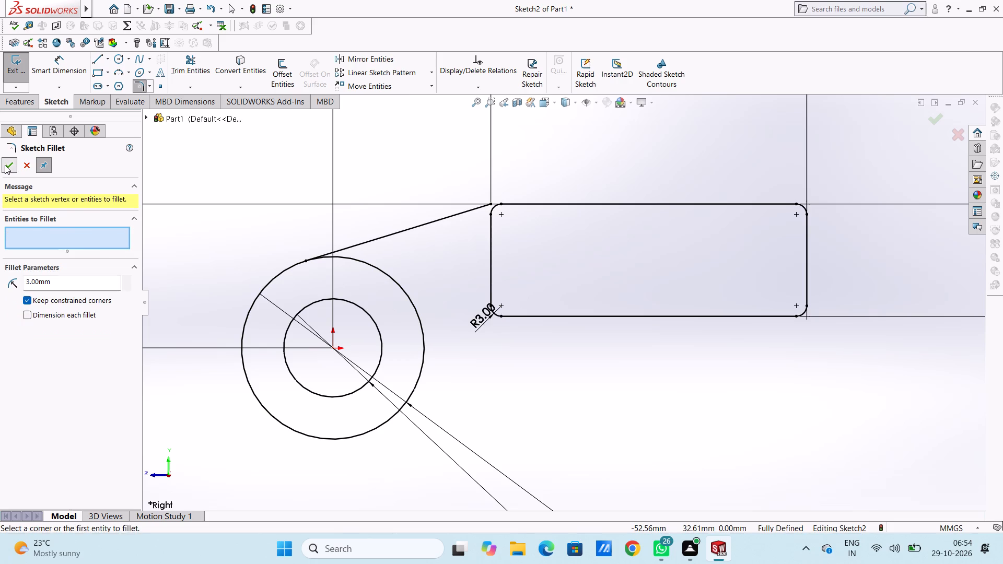
# Move the R3 fillet dimension label above the rectangle, clear of the outline.
pyautogui.moveTo(473, 322); pyautogui.dragTo(477, 299)
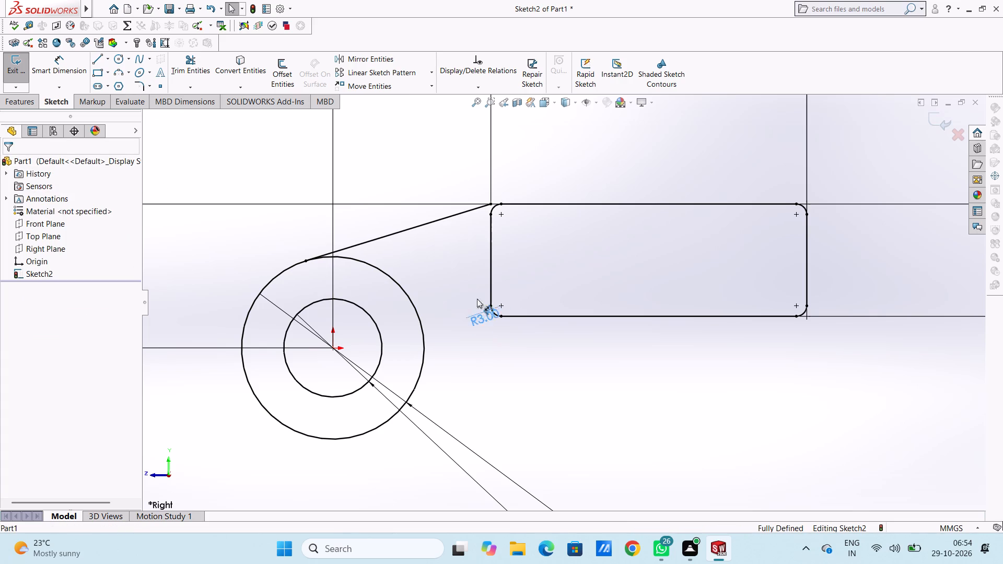
pyautogui.moveTo(477, 299); pyautogui.dragTo(780, 111)
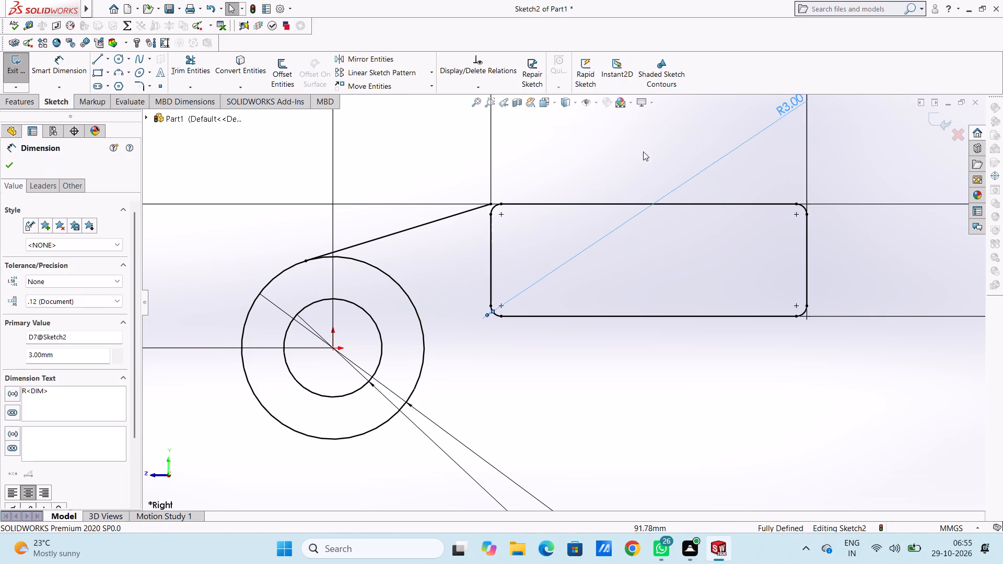
pyautogui.click(637, 150)
# Sketch a 3 mm horizontal line joining the tangent line's upper end to the rectangle's top edge where the upper-left fillet ends.
pyautogui.scroll(-6, 511, 220)
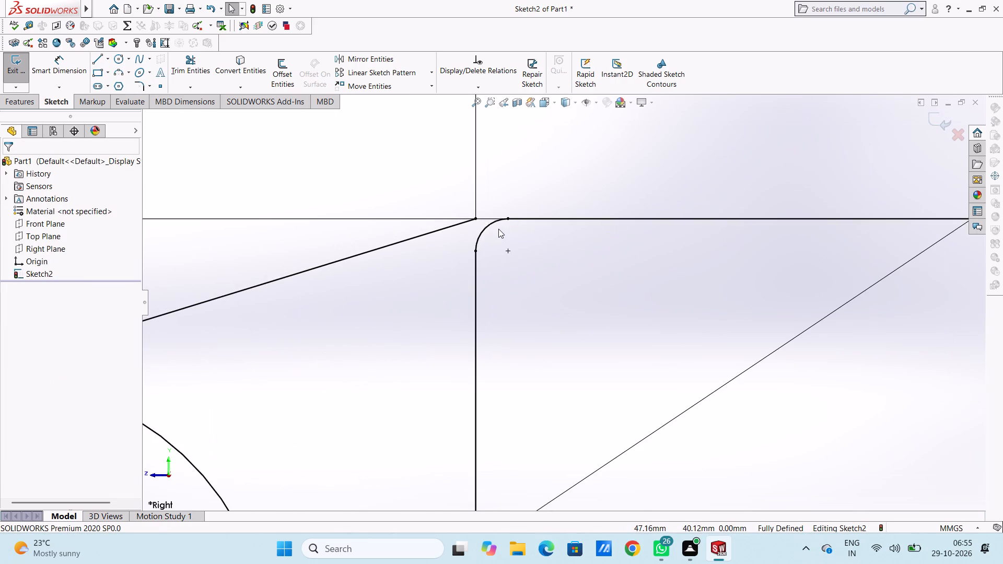
pyautogui.scroll(-4, 498, 229)
pyautogui.scroll(5, 498, 229)
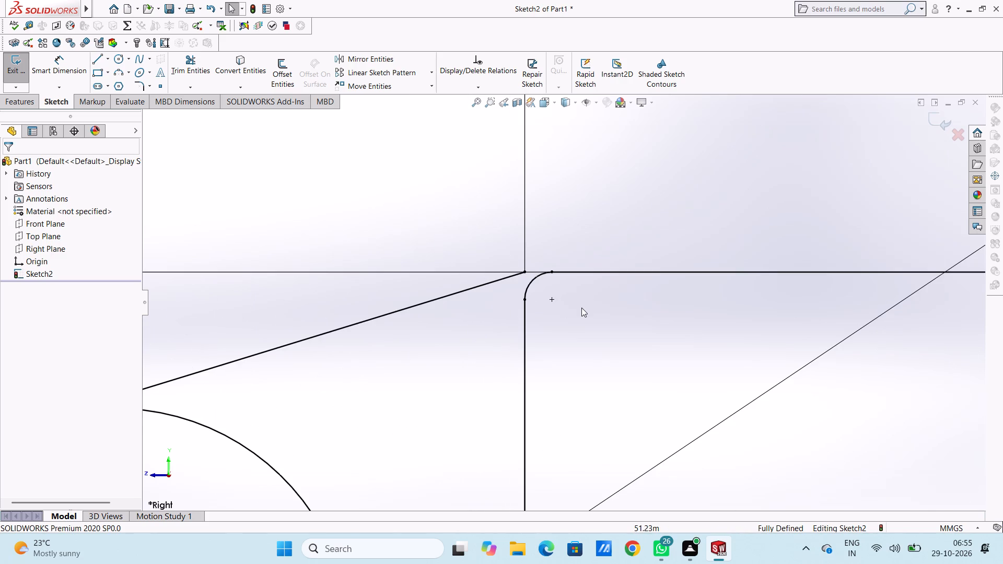
pyautogui.scroll(-4, 581, 308)
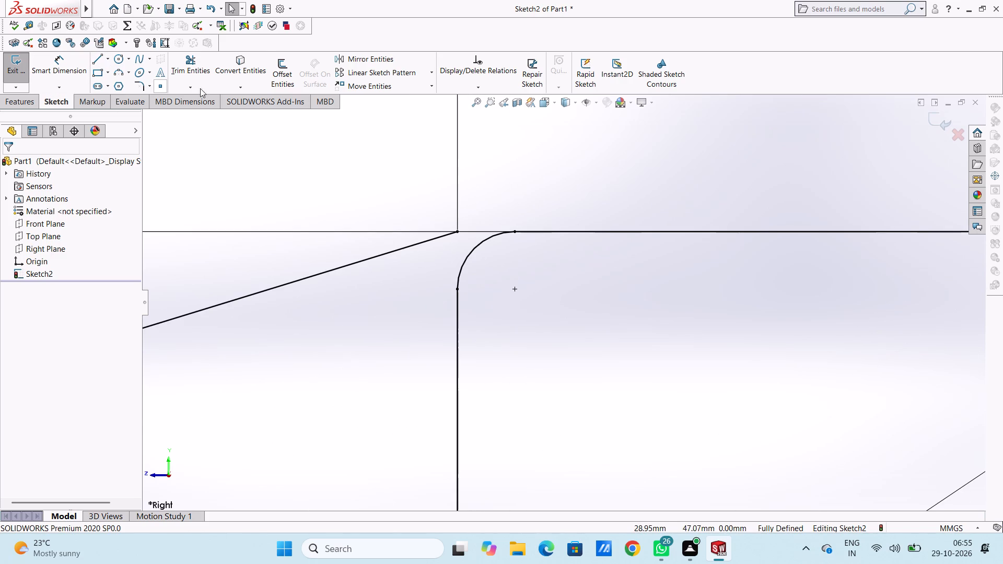
pyautogui.click(200, 87)
pyautogui.click(203, 116)
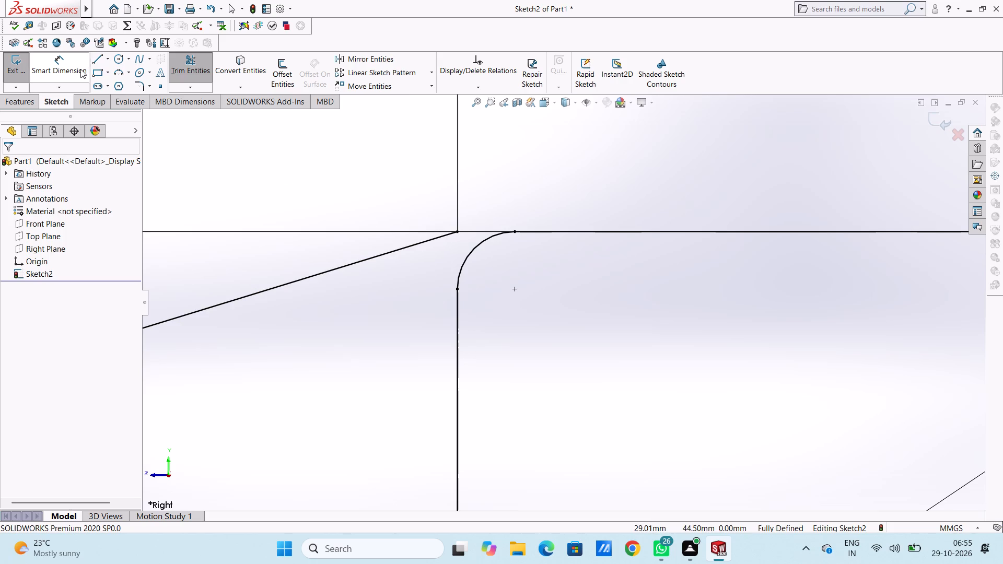
pyautogui.click(97, 61)
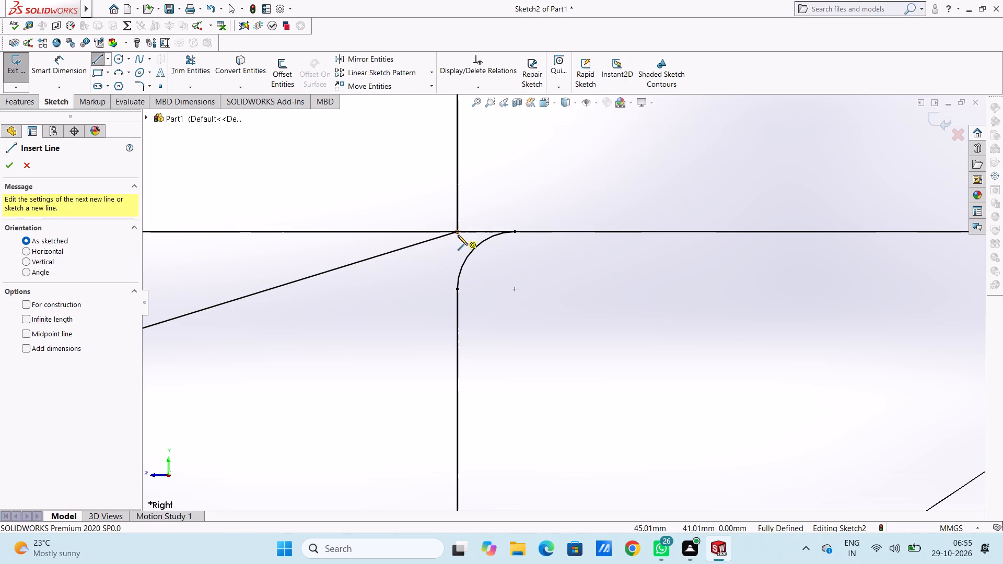
pyautogui.click(458, 234)
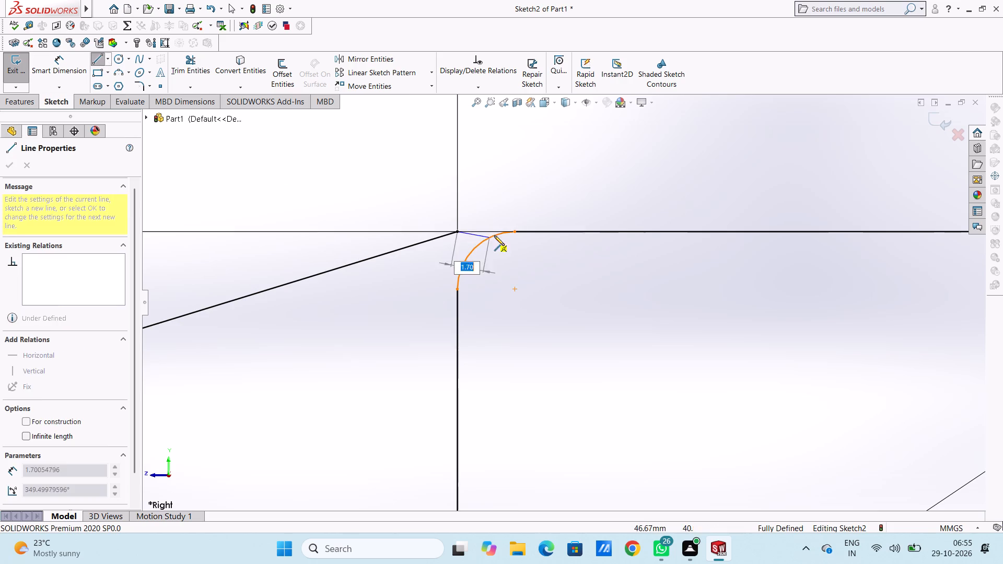
pyautogui.click(514, 231)
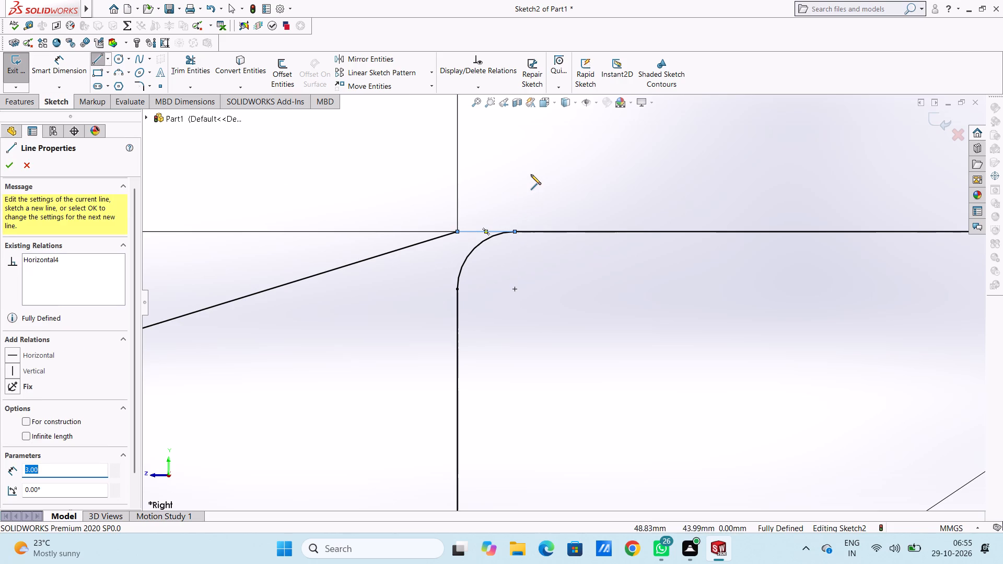
pyautogui.rightClick(531, 173)
pyautogui.click(540, 183)
pyautogui.click(489, 189)
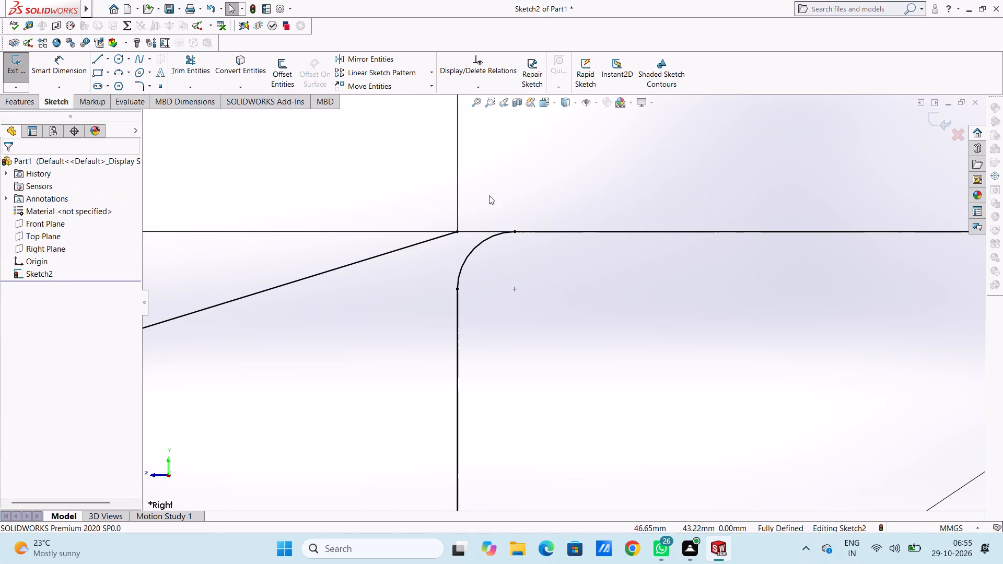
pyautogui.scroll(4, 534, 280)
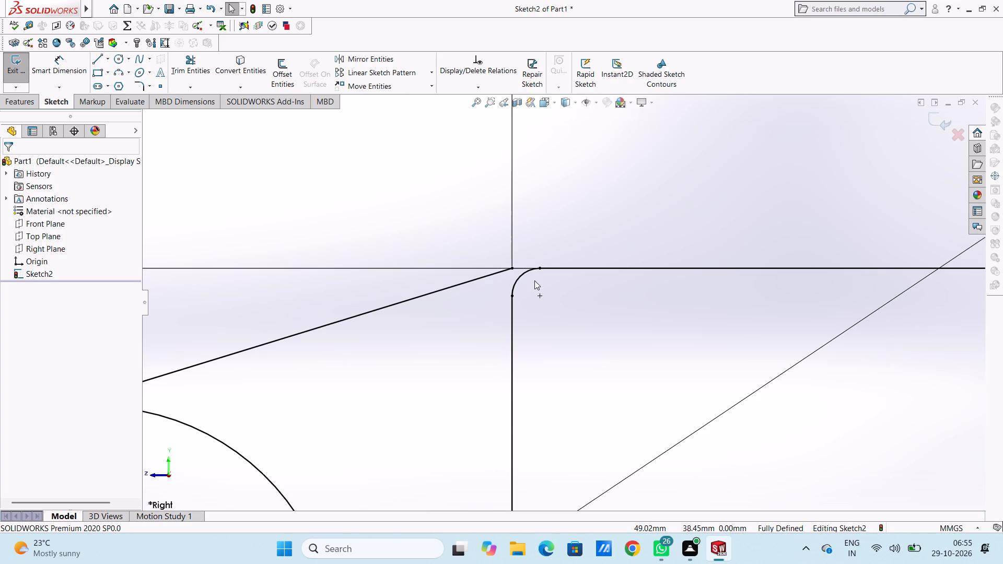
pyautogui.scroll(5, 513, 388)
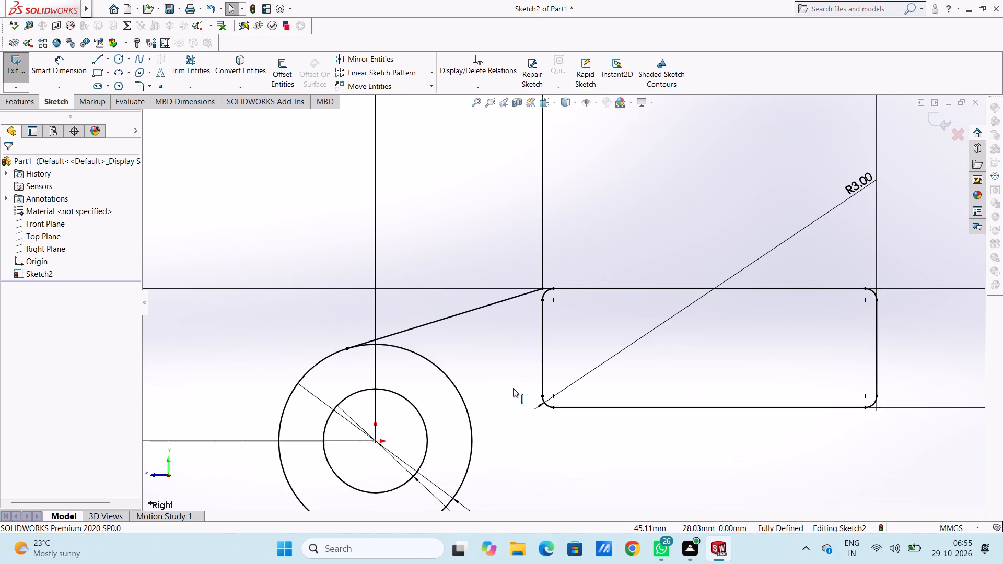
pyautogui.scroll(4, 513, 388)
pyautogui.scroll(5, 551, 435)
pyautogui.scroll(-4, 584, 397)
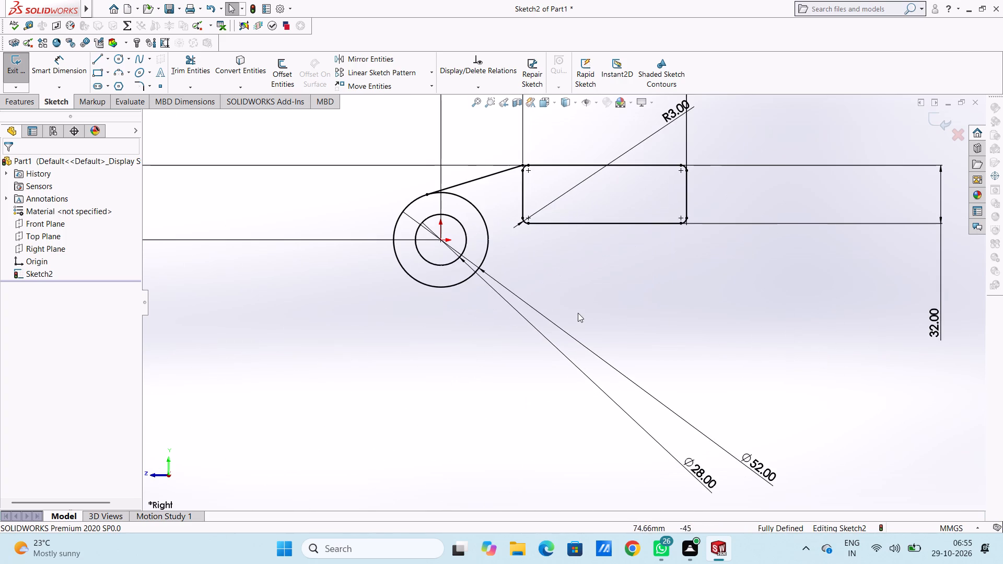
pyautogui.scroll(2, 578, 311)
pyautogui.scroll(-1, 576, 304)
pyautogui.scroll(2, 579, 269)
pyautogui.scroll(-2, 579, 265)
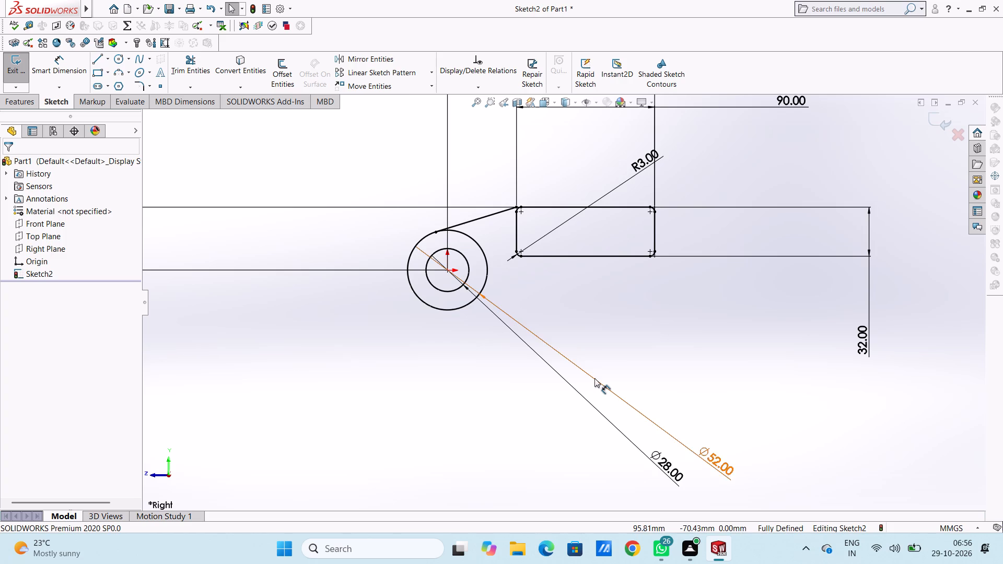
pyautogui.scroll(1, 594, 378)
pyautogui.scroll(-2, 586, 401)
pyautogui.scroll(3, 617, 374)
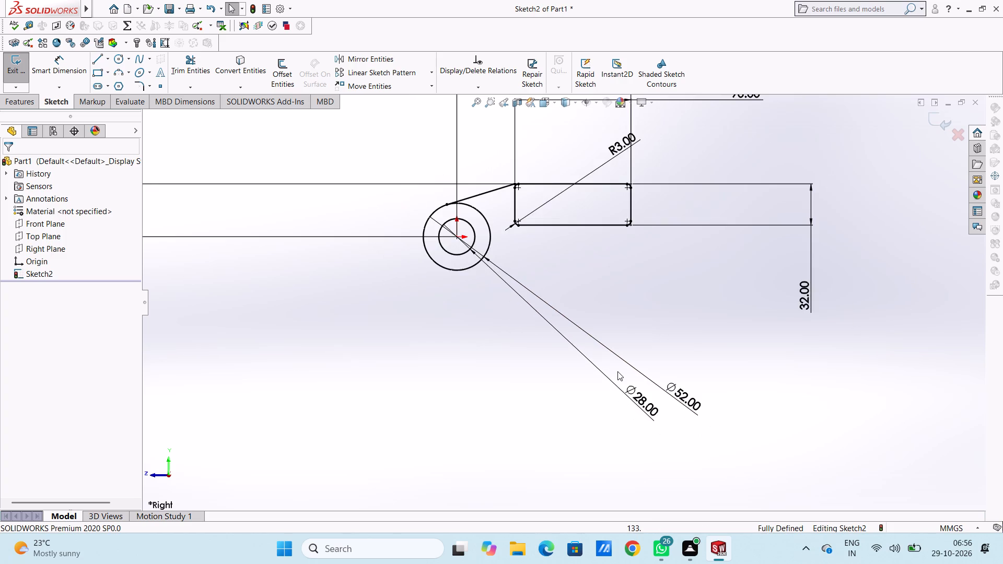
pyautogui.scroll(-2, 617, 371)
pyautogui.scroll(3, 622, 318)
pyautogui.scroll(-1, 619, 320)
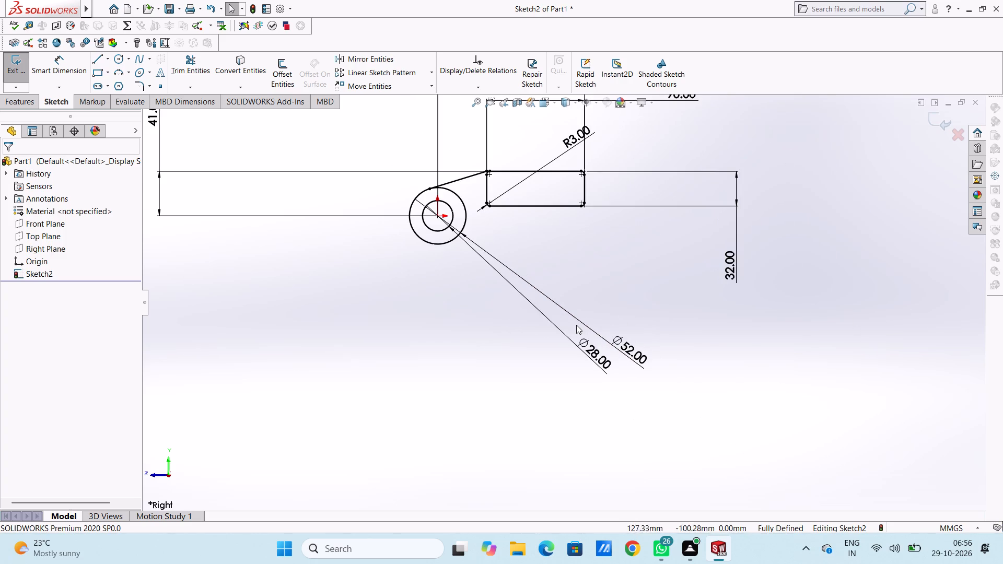
# Move the Ø28 and Ø52 dimension labels to the lower-left side of the concentric circles.
pyautogui.moveTo(590, 351); pyautogui.dragTo(199, 355)
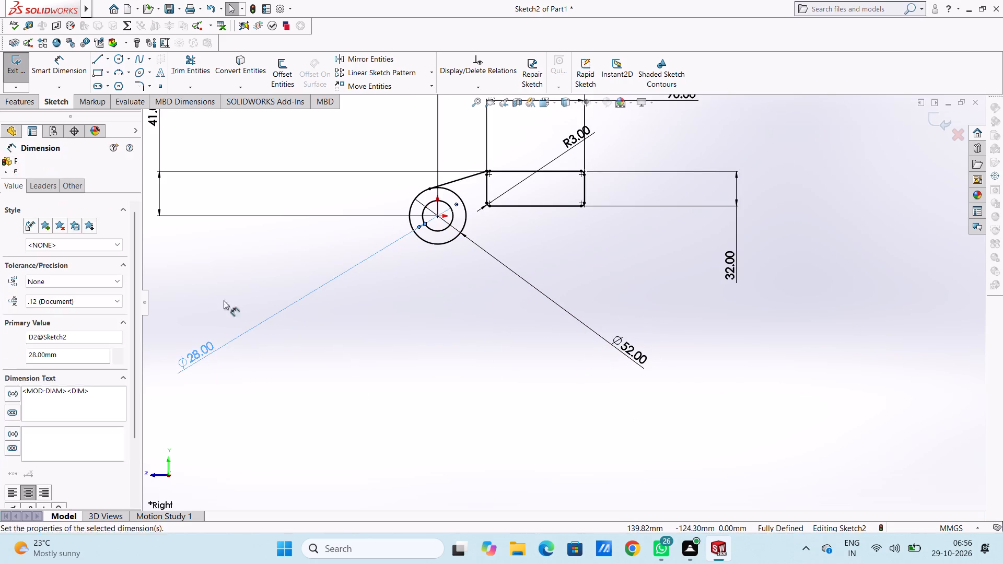
pyautogui.click(228, 286)
pyautogui.moveTo(640, 357); pyautogui.dragTo(323, 371)
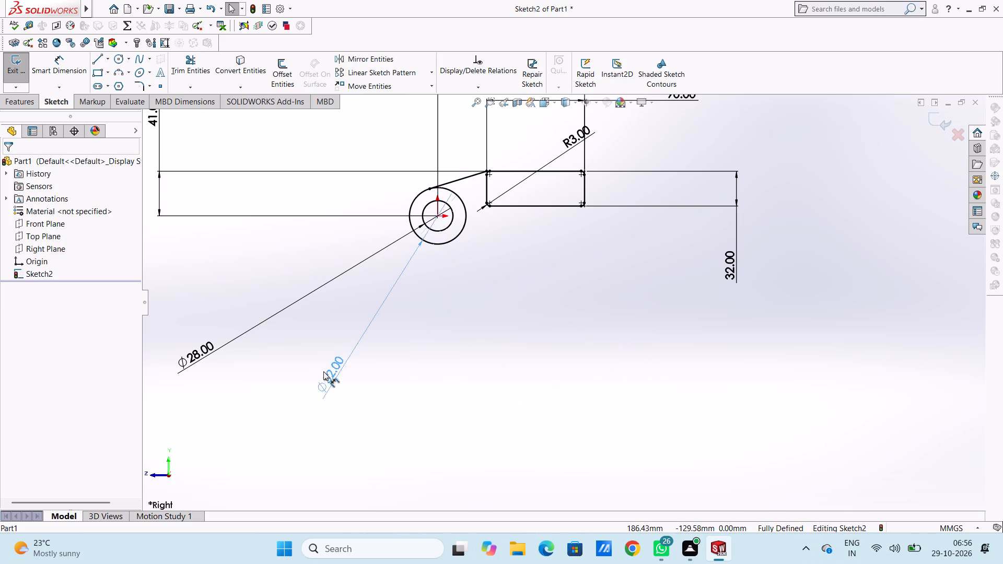
pyautogui.moveTo(323, 371); pyautogui.dragTo(194, 297)
pyautogui.click(230, 308)
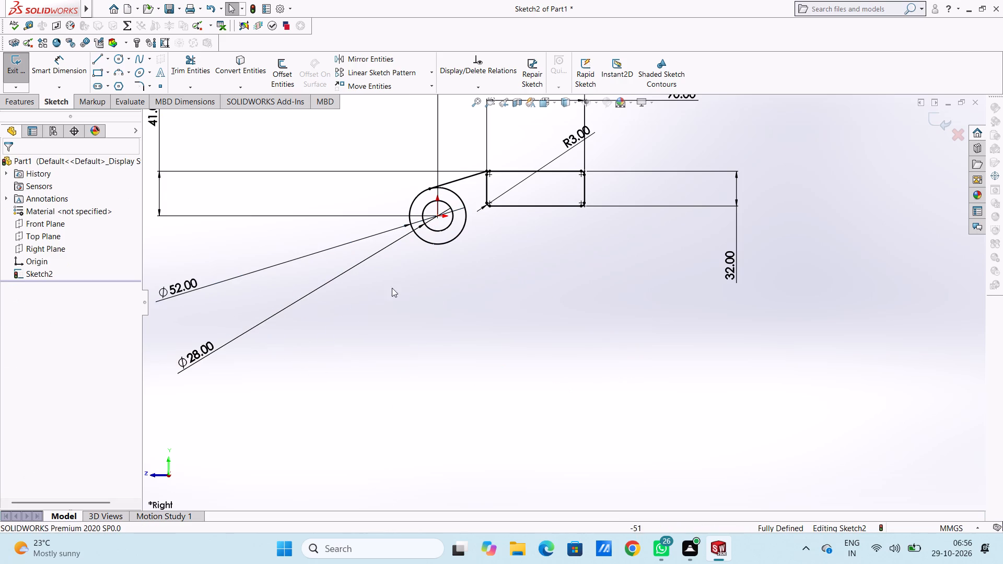
# Sketch a circle about 61 mm in diameter in the open space below the rectangle, to the lower right of the concentric circles.
pyautogui.scroll(-2, 548, 159)
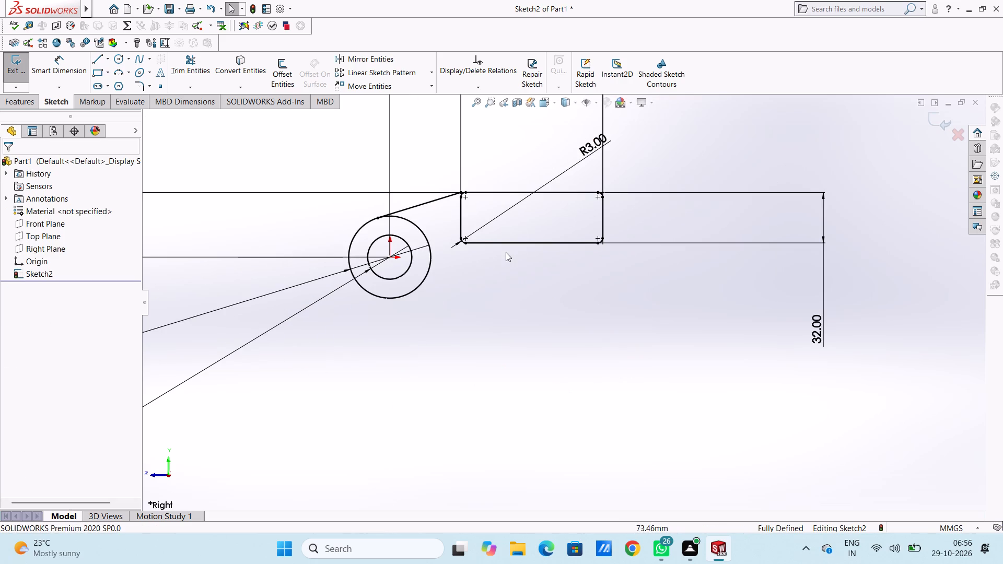
pyautogui.click(114, 62)
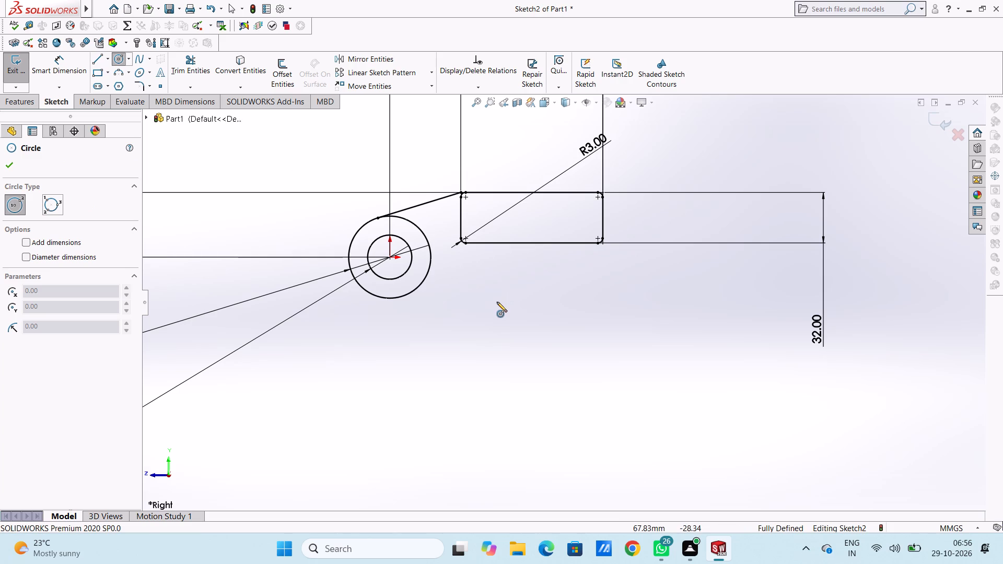
pyautogui.click(494, 331)
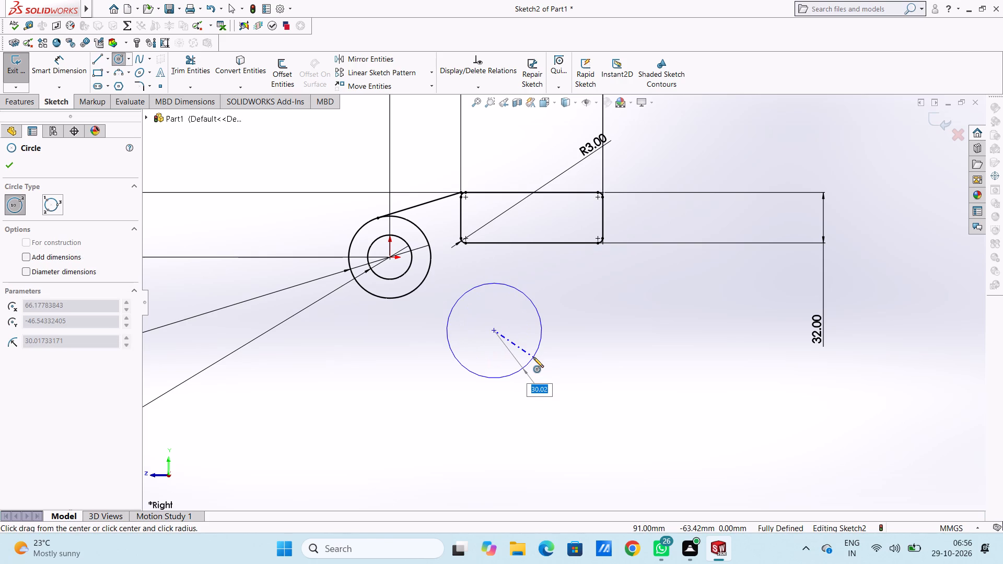
pyautogui.click(534, 358)
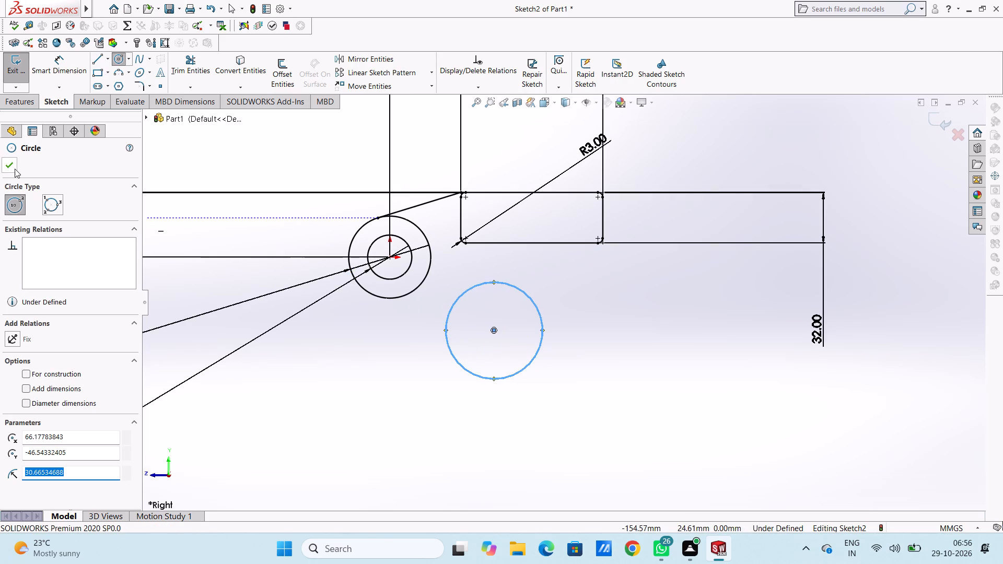
pyautogui.click(15, 168)
# Dimension the new circle below the rectangle with a diameter of 48 mm.
pyautogui.click(71, 75)
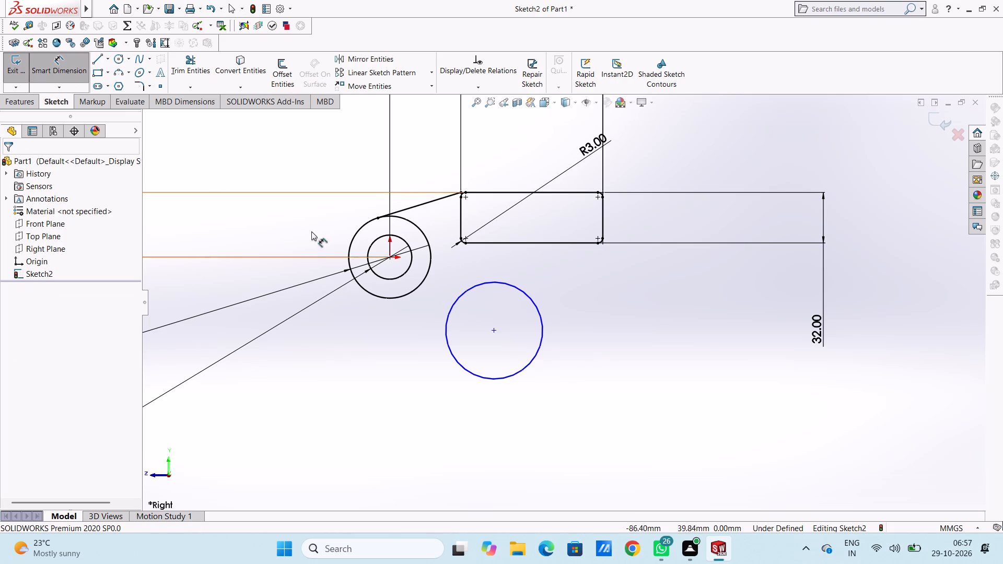
pyautogui.click(532, 356)
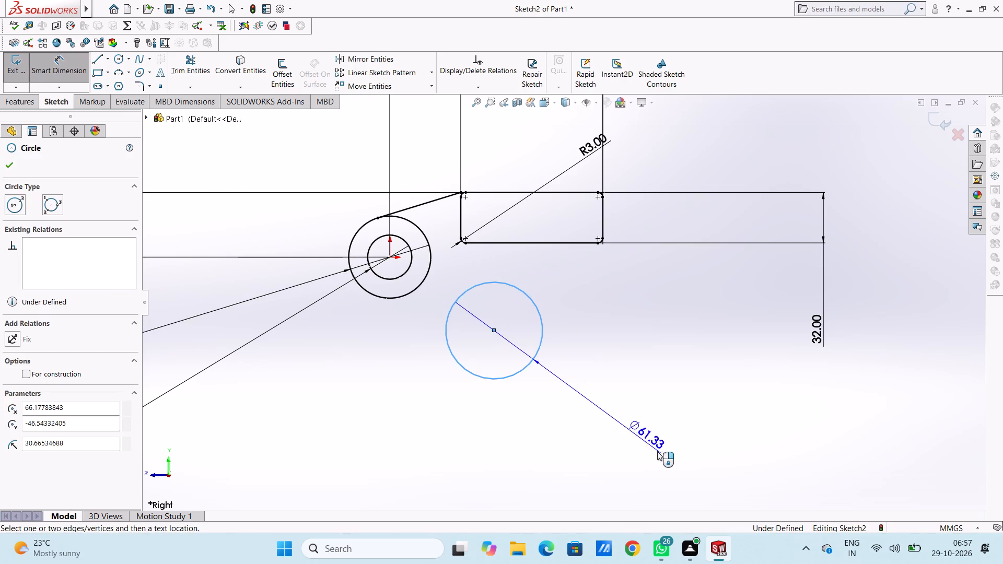
pyautogui.click(690, 469)
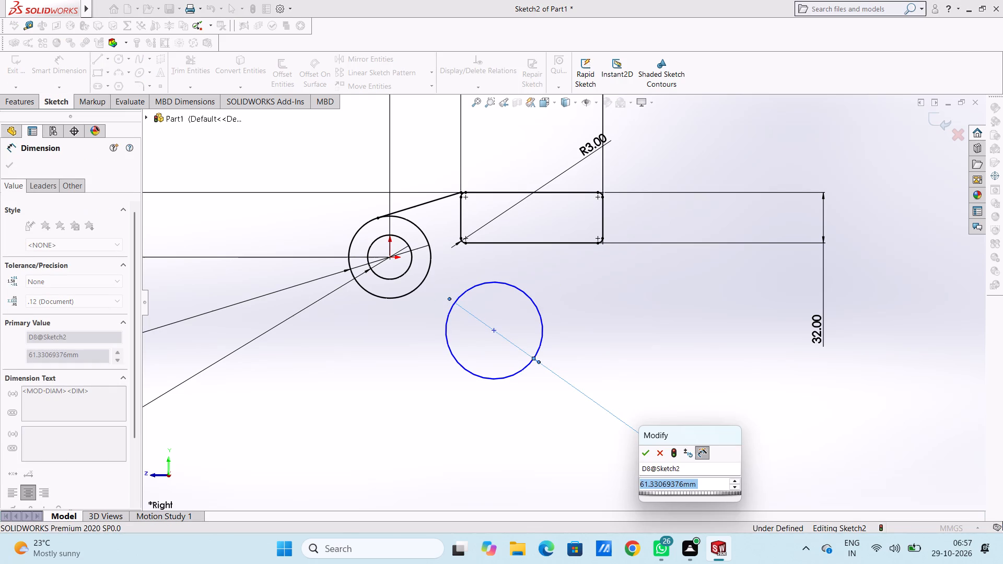
pyautogui.write('48')
pyautogui.press('Return')
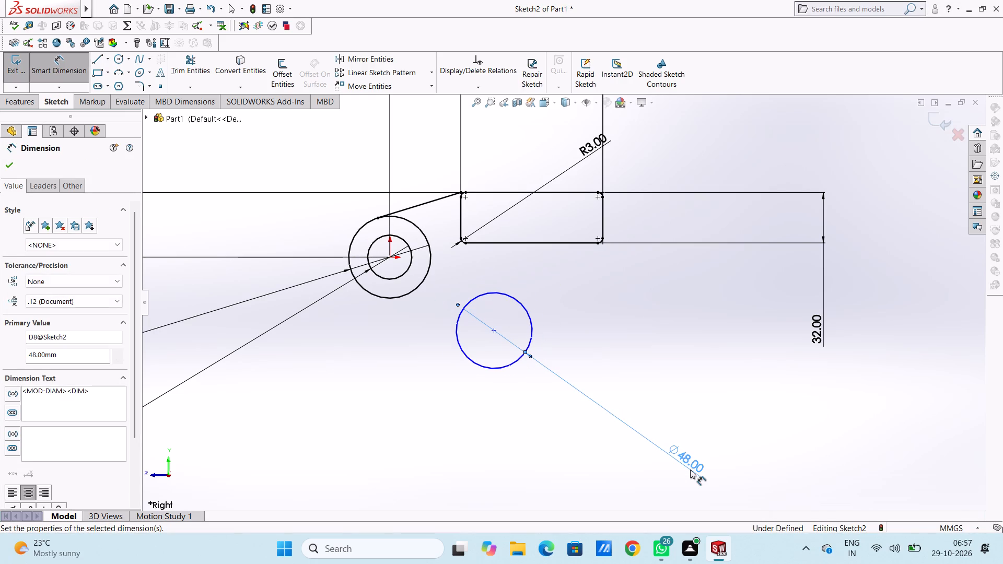
pyautogui.click(397, 379)
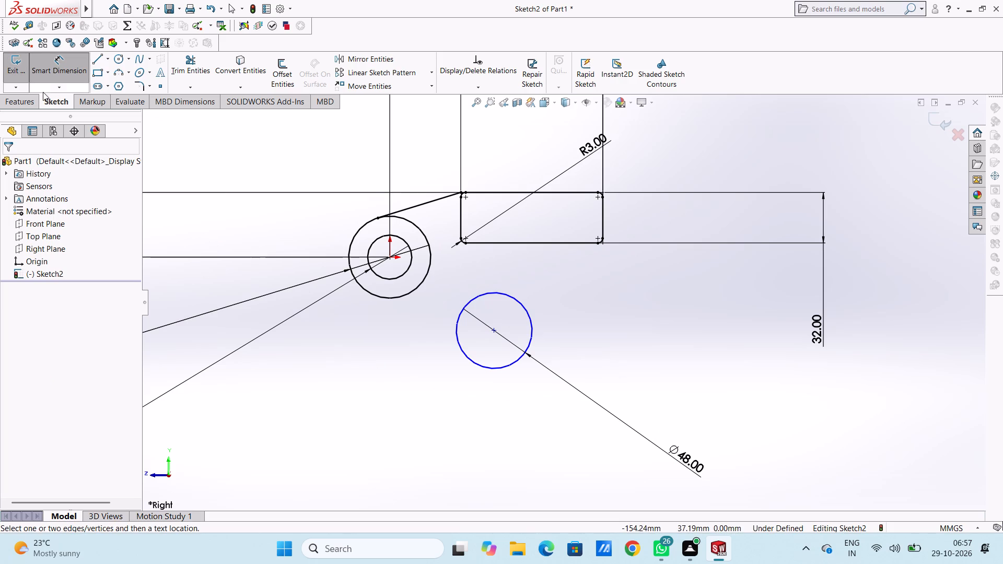
# Dimension the horizontal distance between the origin and the 48 mm circle's centre as 66 mm, placed below the circles.
pyautogui.click(388, 260)
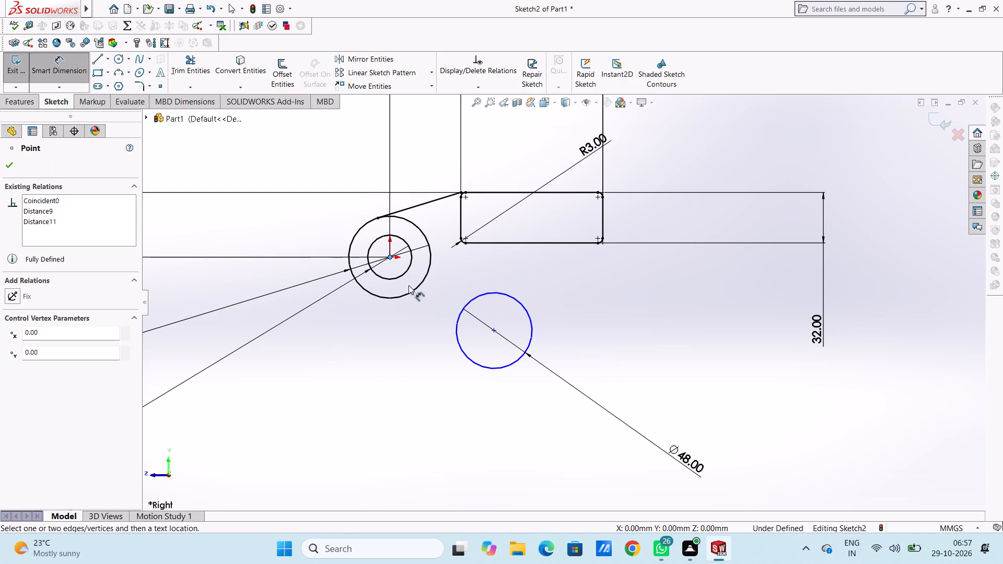
pyautogui.scroll(4, 468, 359)
pyautogui.scroll(-3, 509, 379)
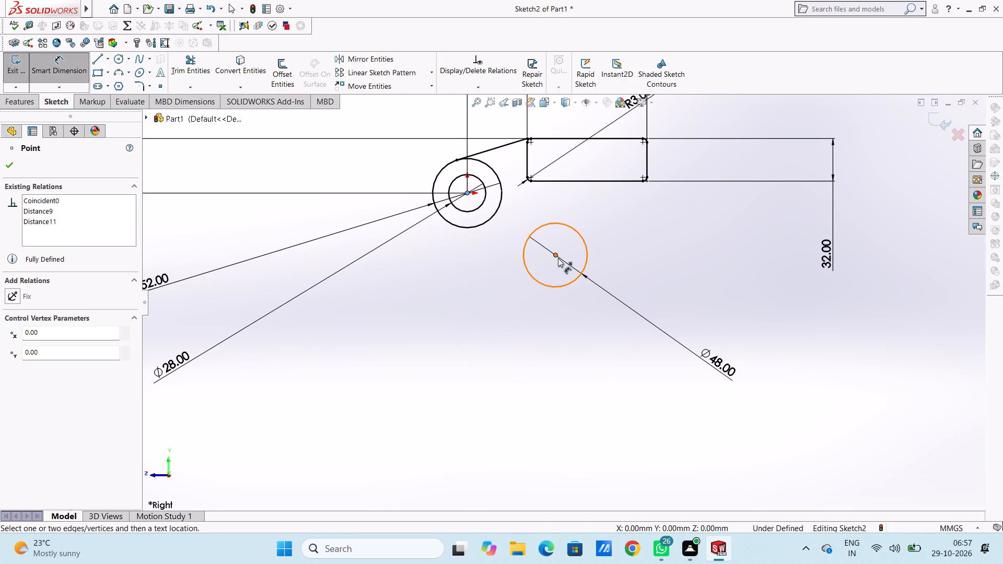
pyautogui.click(558, 258)
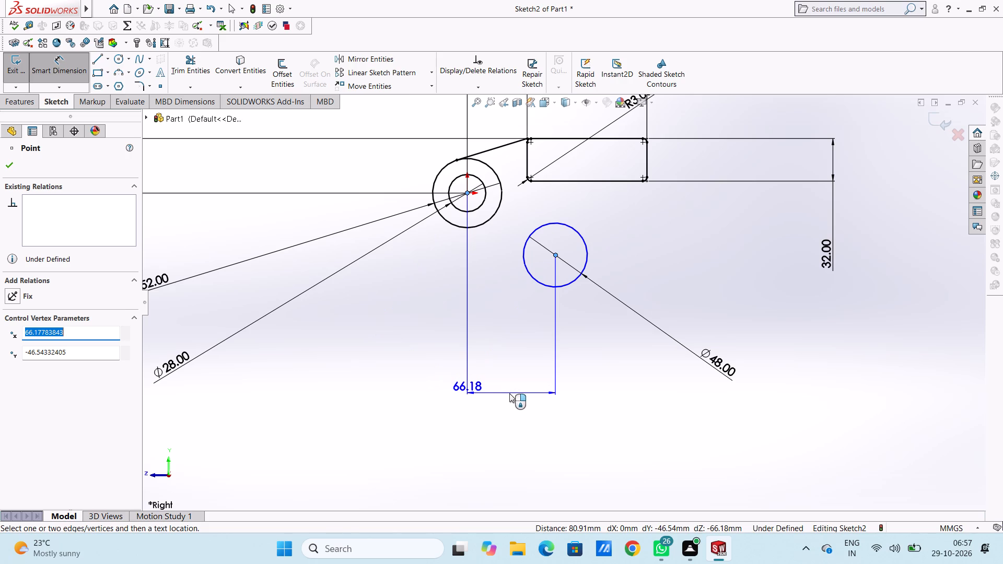
pyautogui.click(509, 395)
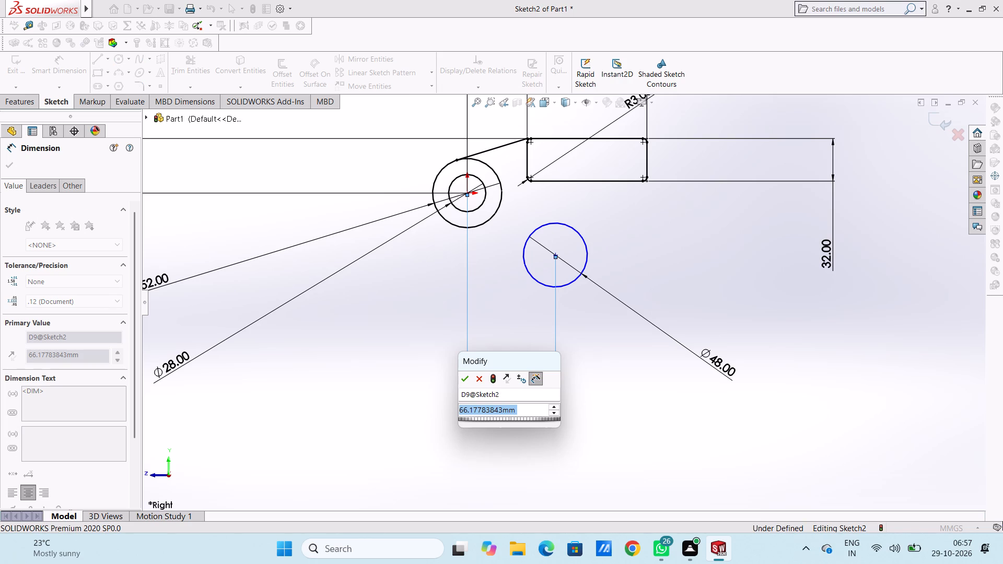
pyautogui.press('6')
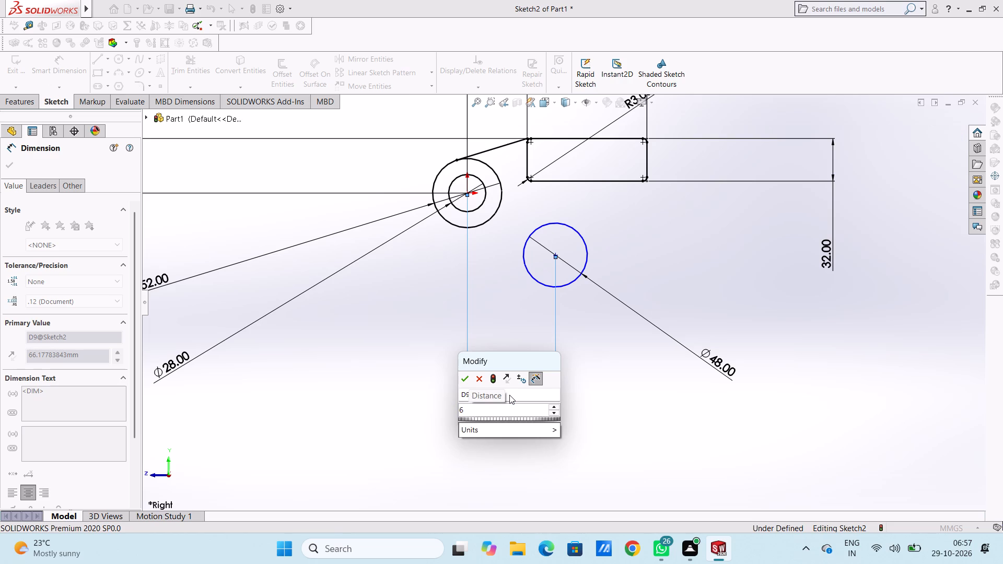
pyautogui.press('6')
pyautogui.press('Return')
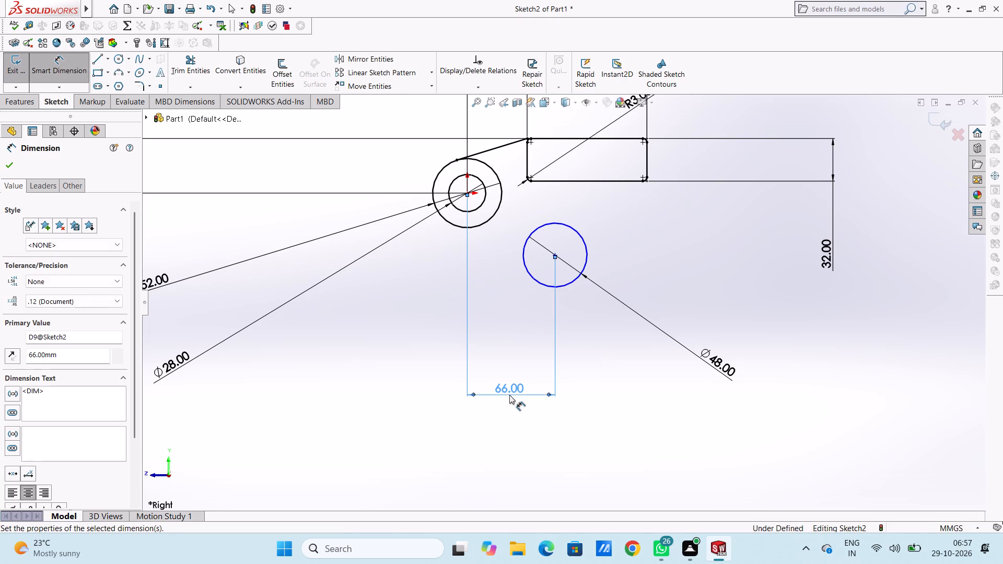
pyautogui.click(497, 318)
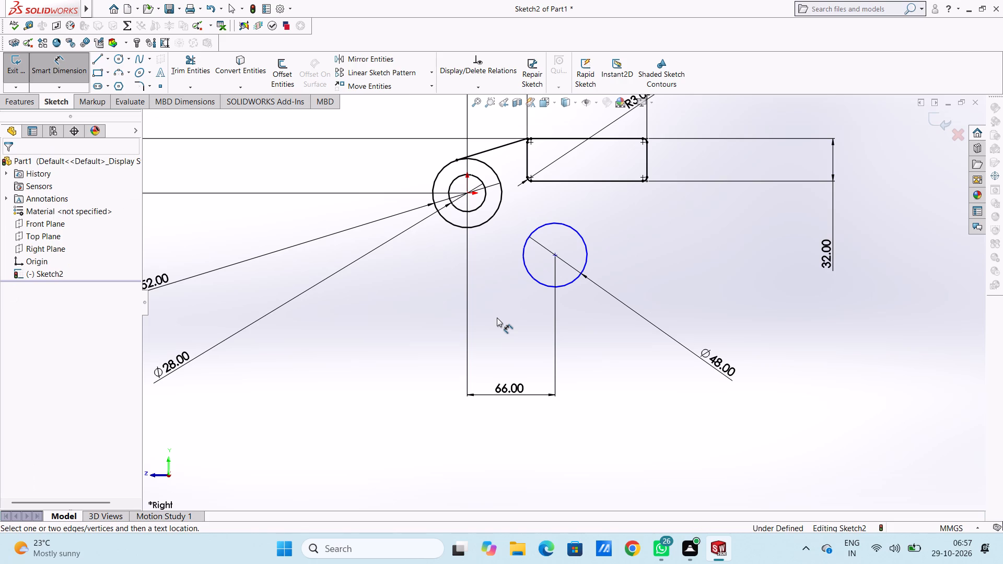
# Set the horizontal distance from the origin to the 48 mm circle's centre to 65 mm.
pyautogui.doubleClick(521, 392)
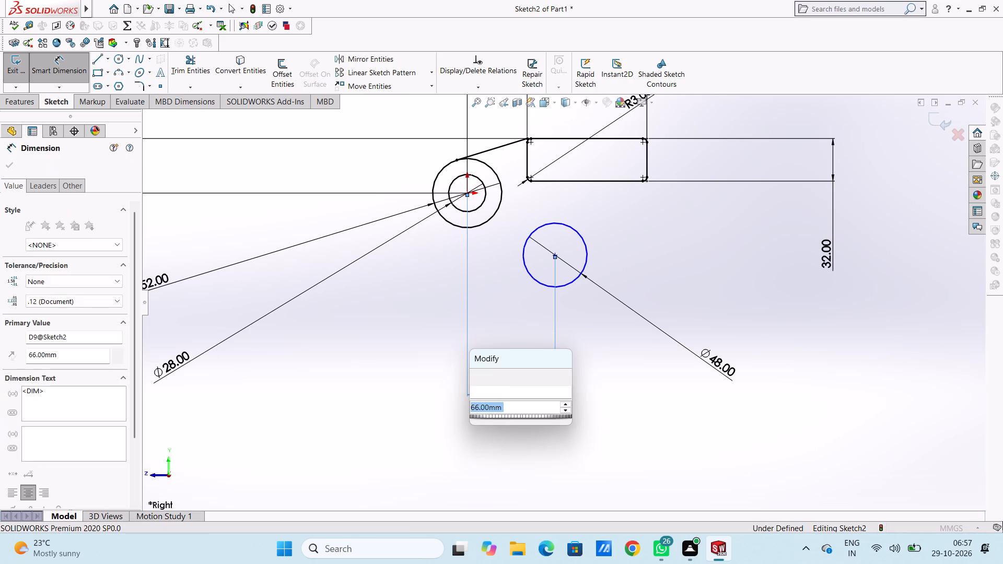
pyautogui.write('65')
pyautogui.press('Return')
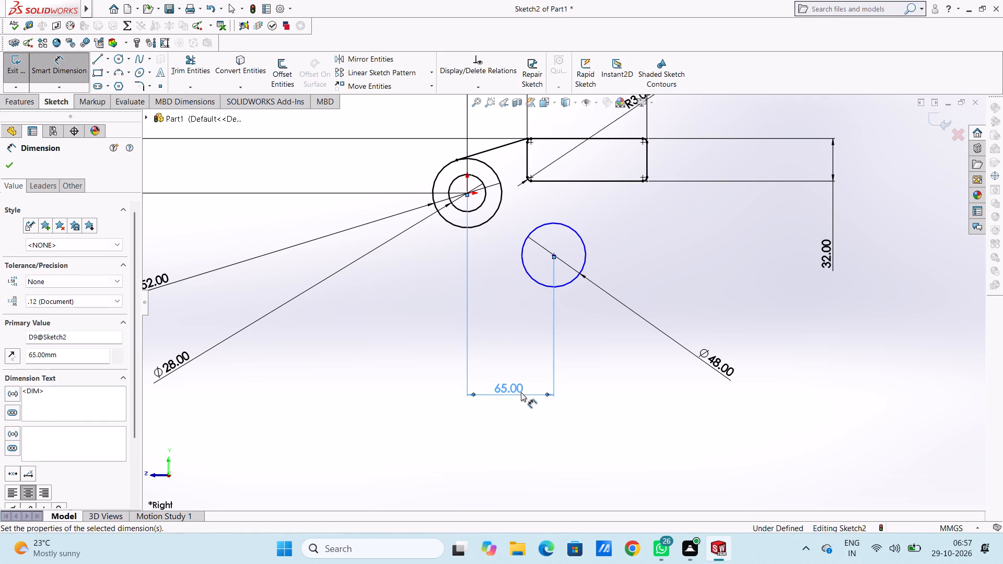
pyautogui.click(517, 304)
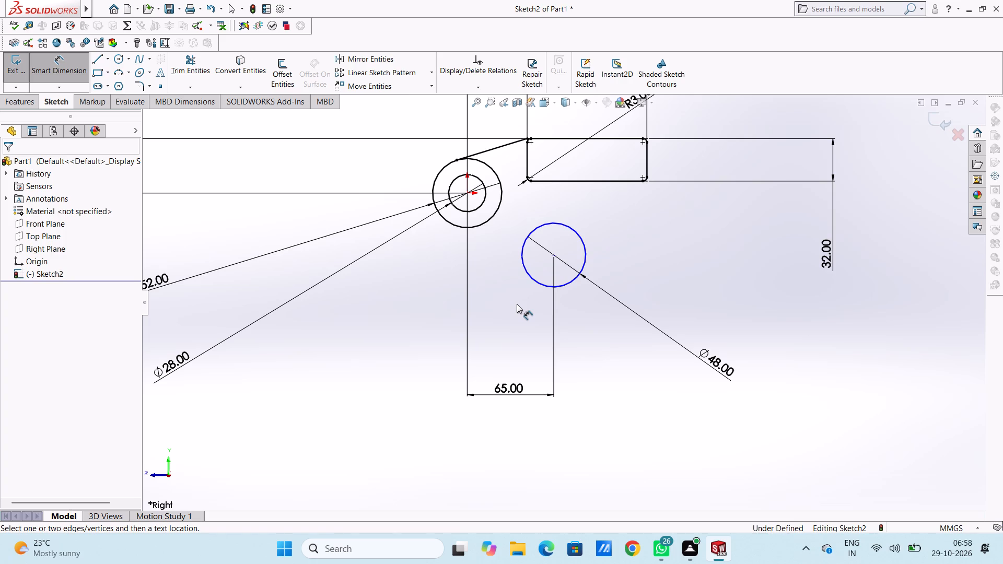
# Dimension the vertical distance between the origin and the 48 mm circle's centre as 34 mm, placed left of the concentric circles.
pyautogui.click(468, 193)
pyautogui.click(552, 256)
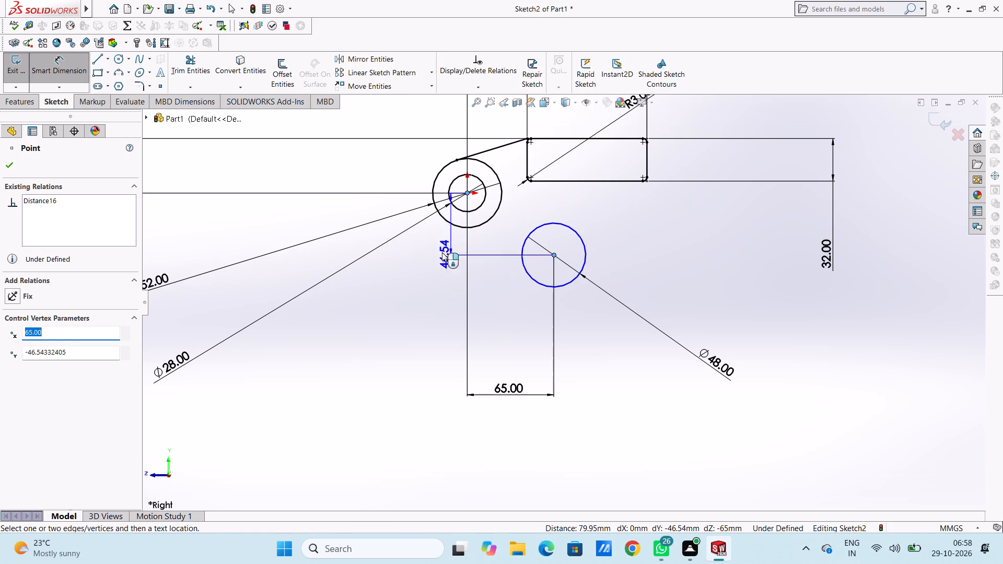
pyautogui.scroll(3, 353, 231)
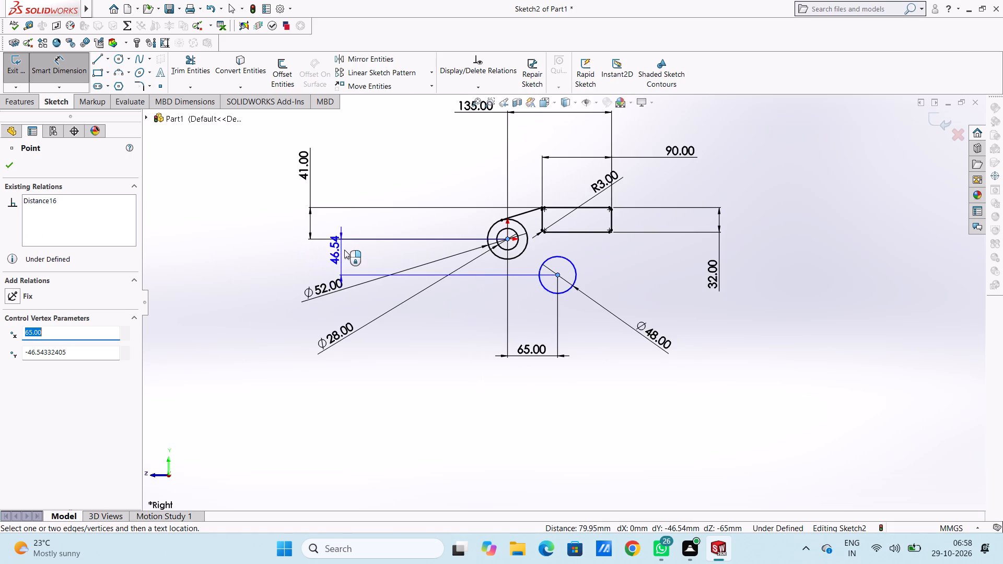
pyautogui.click(353, 249)
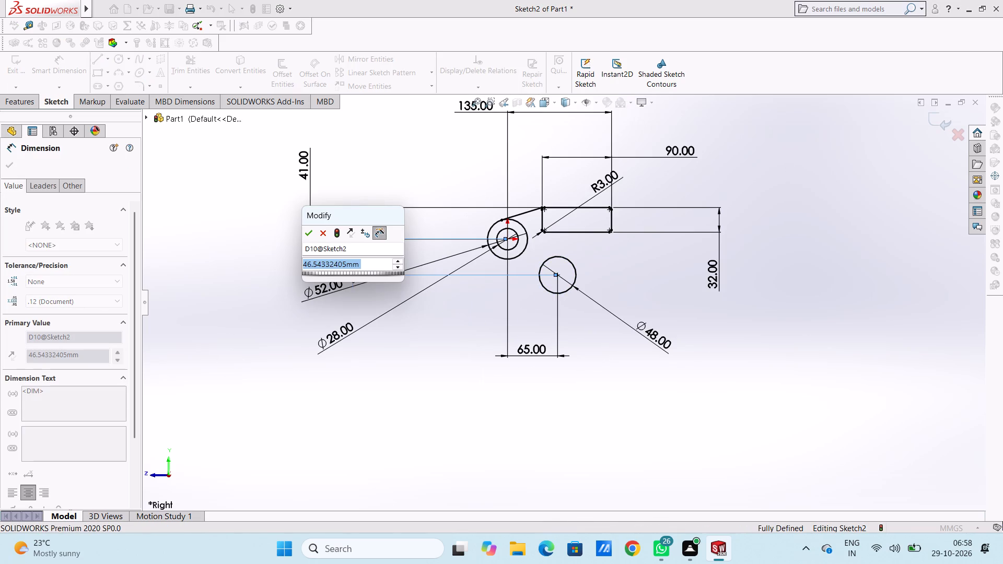
pyautogui.write('34')
pyautogui.press('Return')
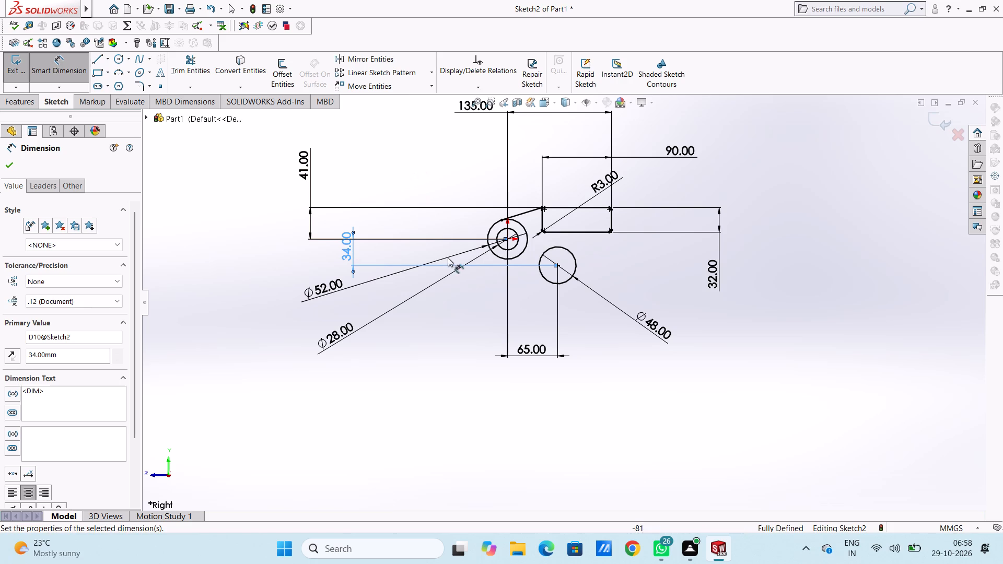
pyautogui.click(253, 246)
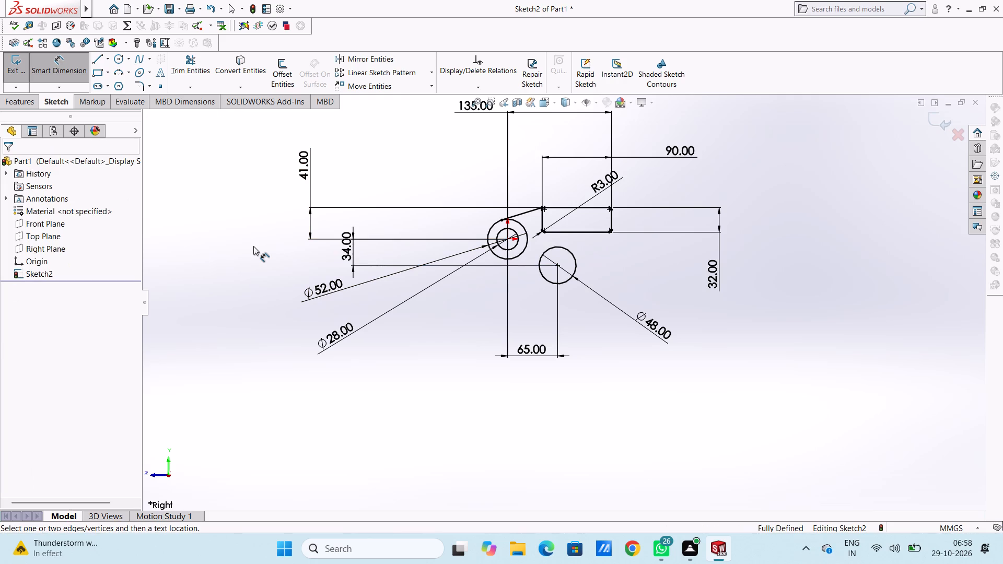
# Set the vertical distance from the origin to the 48 mm circle's centre to 38 mm.
pyautogui.doubleClick(346, 251)
pyautogui.write('38')
pyautogui.press('Return')
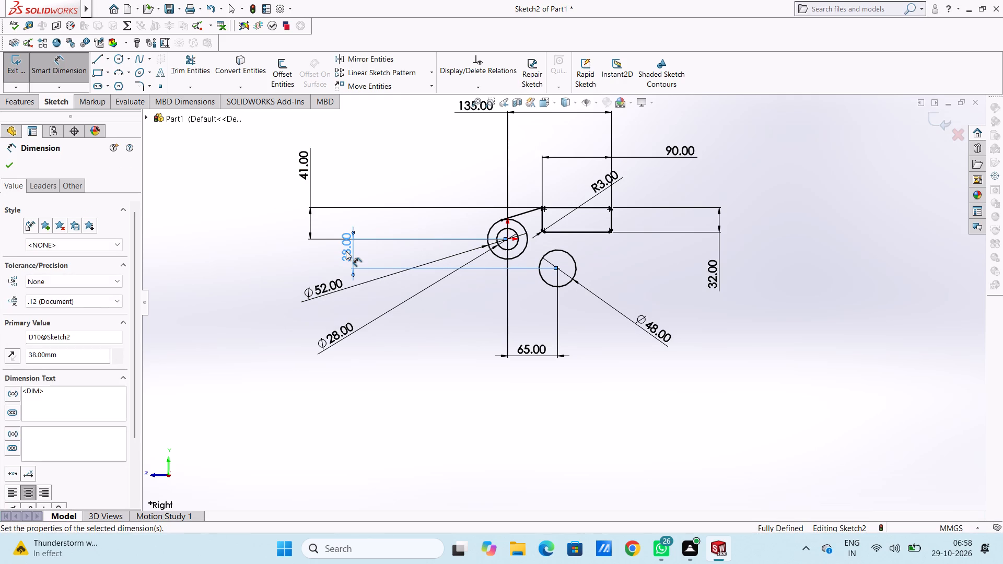
pyautogui.click(398, 165)
# Sketch a tangent line about 75 mm long from the 48 mm circle's lower side to the 52 mm circle's lower side.
pyautogui.scroll(-5, 559, 265)
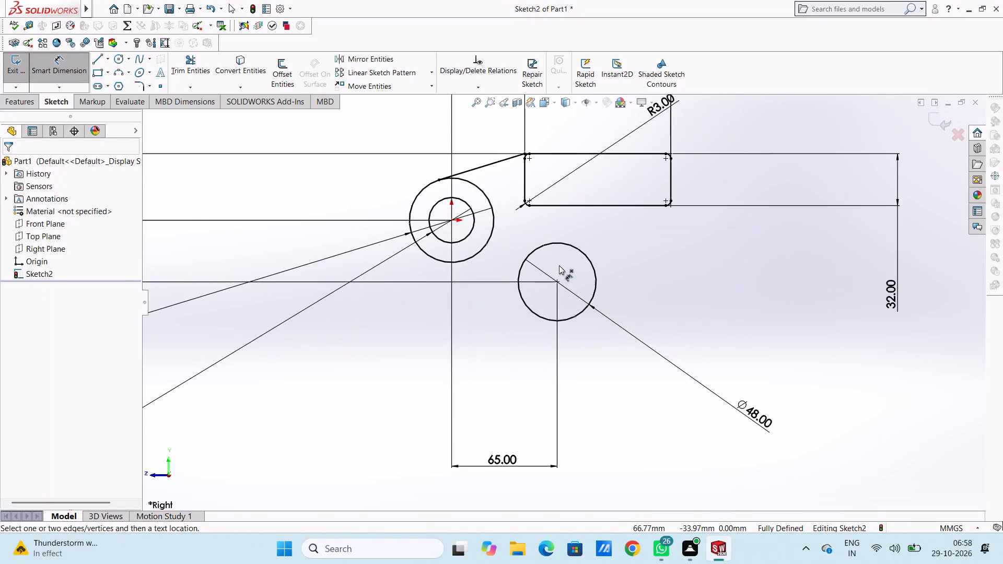
pyautogui.click(99, 60)
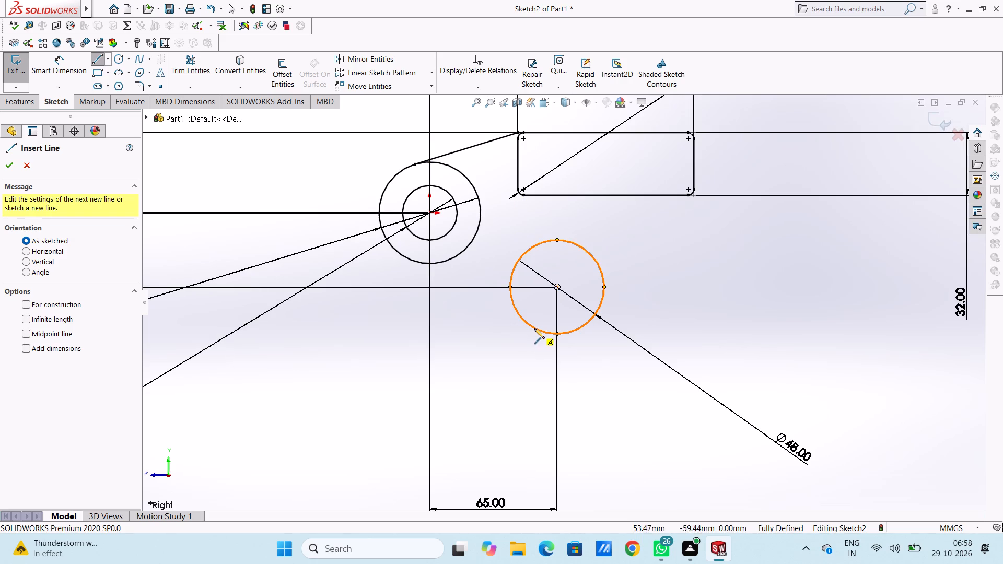
pyautogui.click(533, 328)
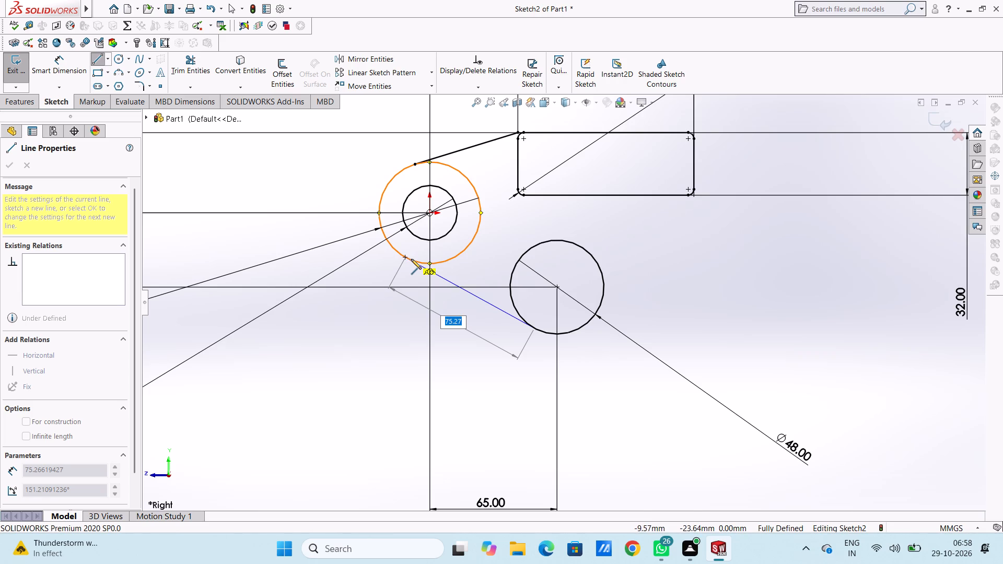
pyautogui.click(411, 259)
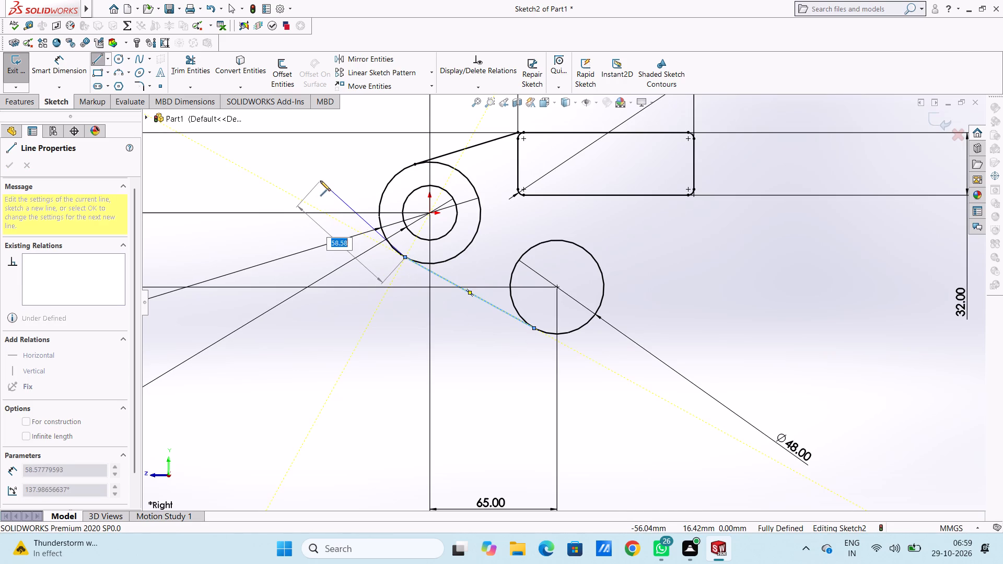
pyautogui.rightClick(320, 181)
pyautogui.doubleClick(326, 187)
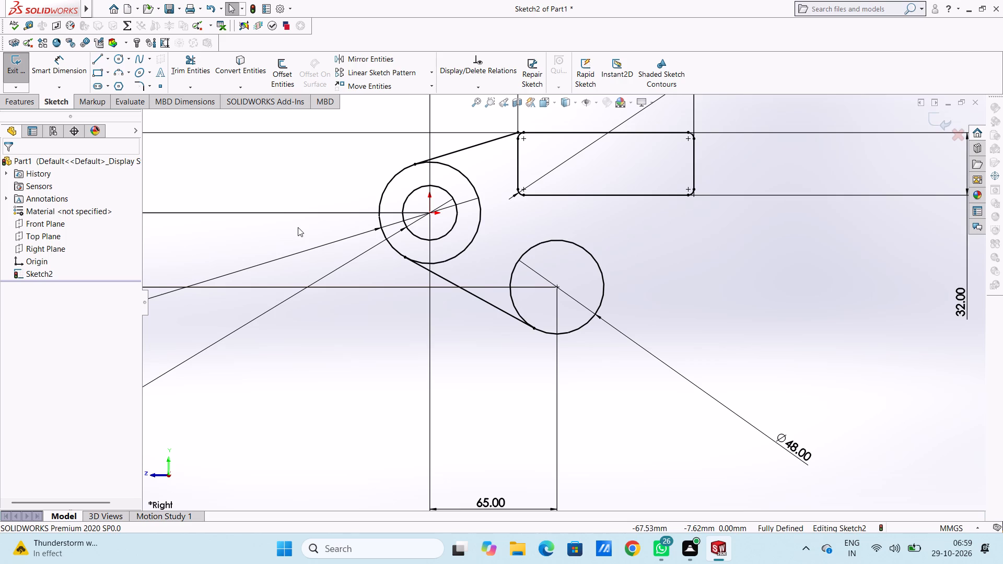
# Sketch a vertical line from the 48 mm circle's right quadrant point up past the rectangle's bottom edge.
pyautogui.click(99, 63)
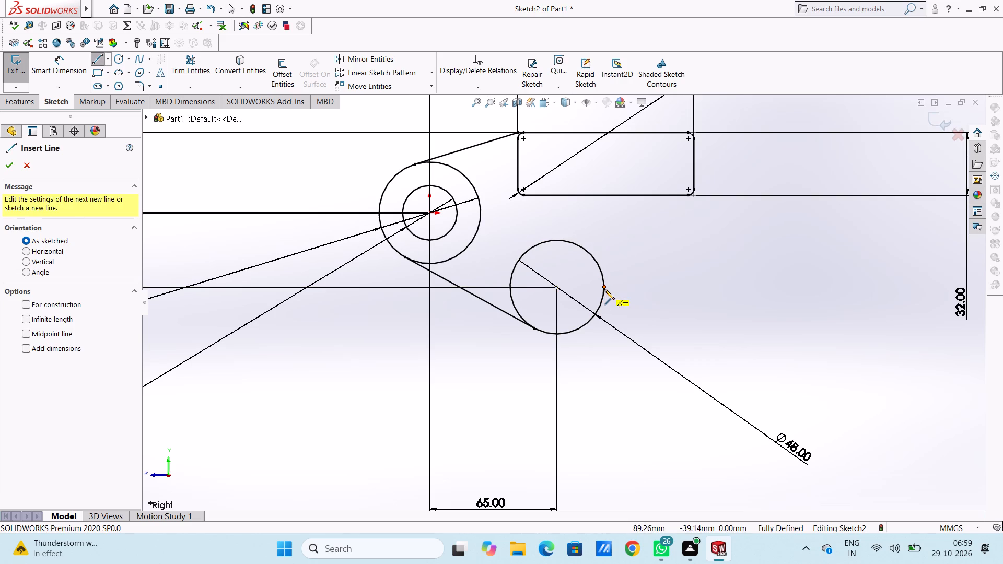
pyautogui.click(602, 286)
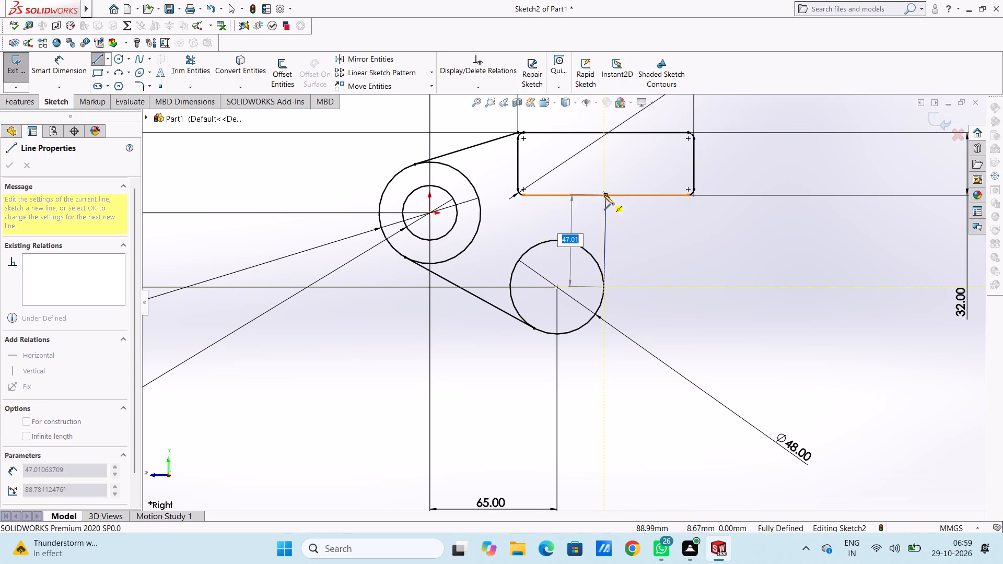
pyautogui.click(602, 182)
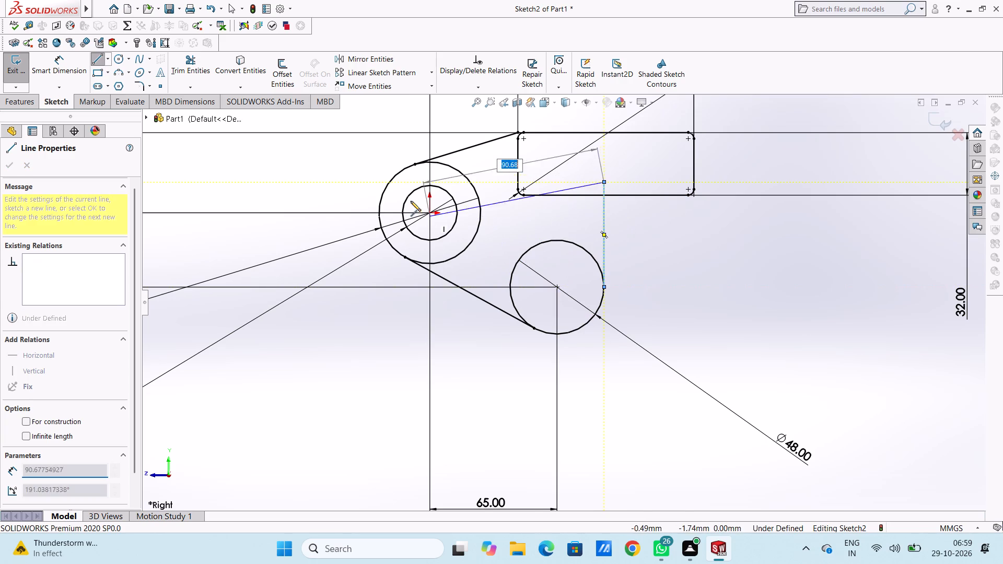
pyautogui.rightClick(348, 159)
pyautogui.click(354, 166)
pyautogui.click(344, 168)
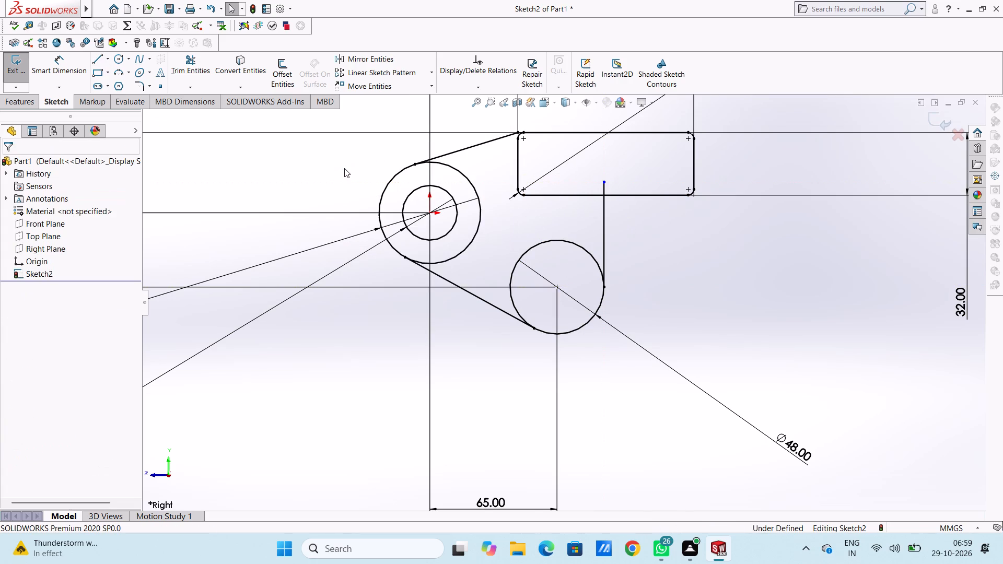
# Trim away the part of the vertical line that extends inside the rectangle.
pyautogui.click(195, 66)
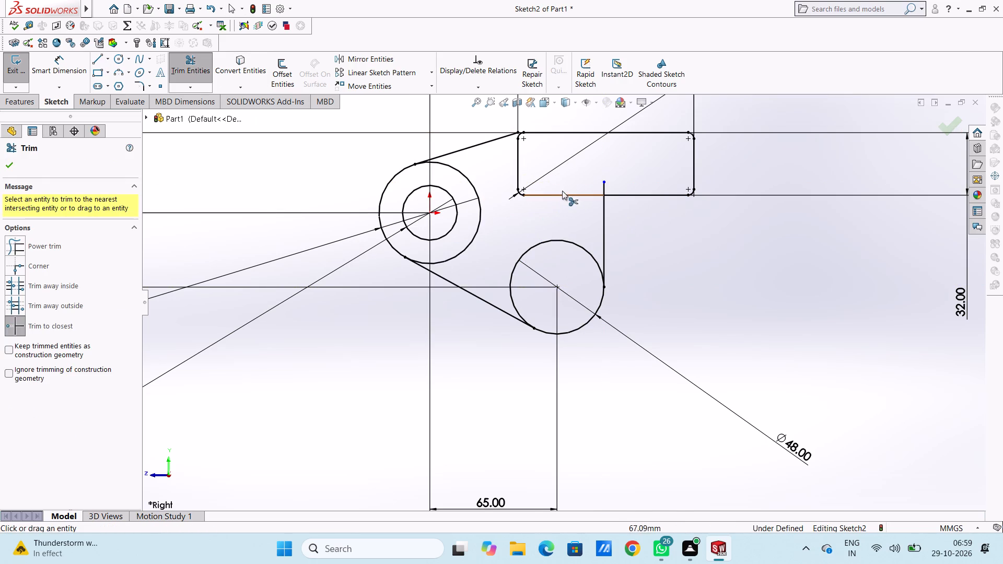
pyautogui.click(604, 184)
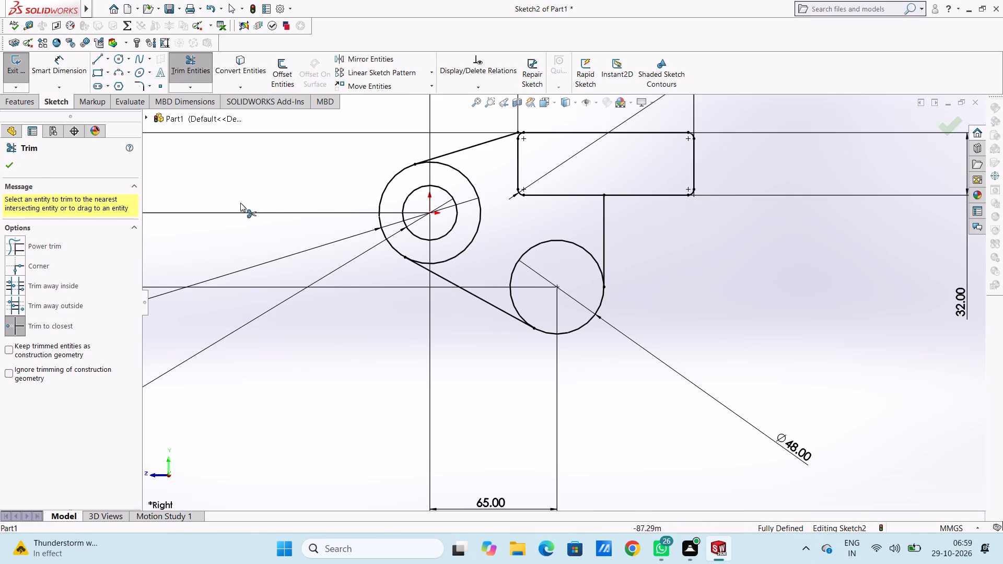
pyautogui.click(14, 166)
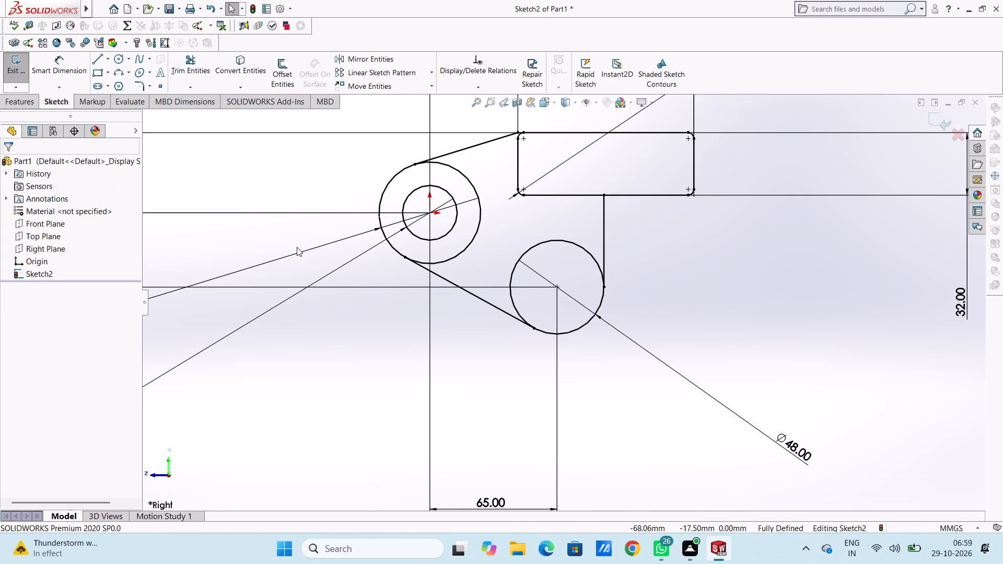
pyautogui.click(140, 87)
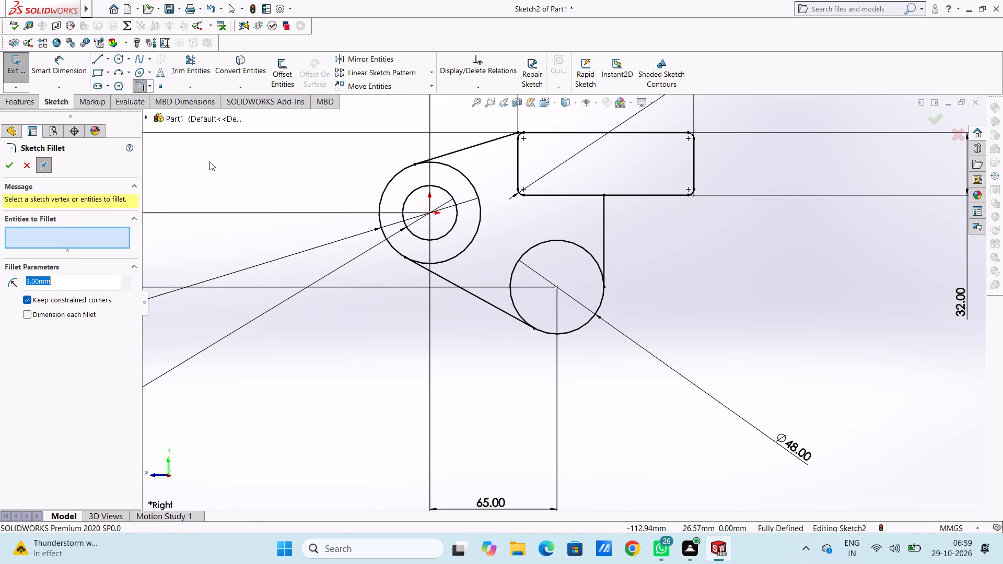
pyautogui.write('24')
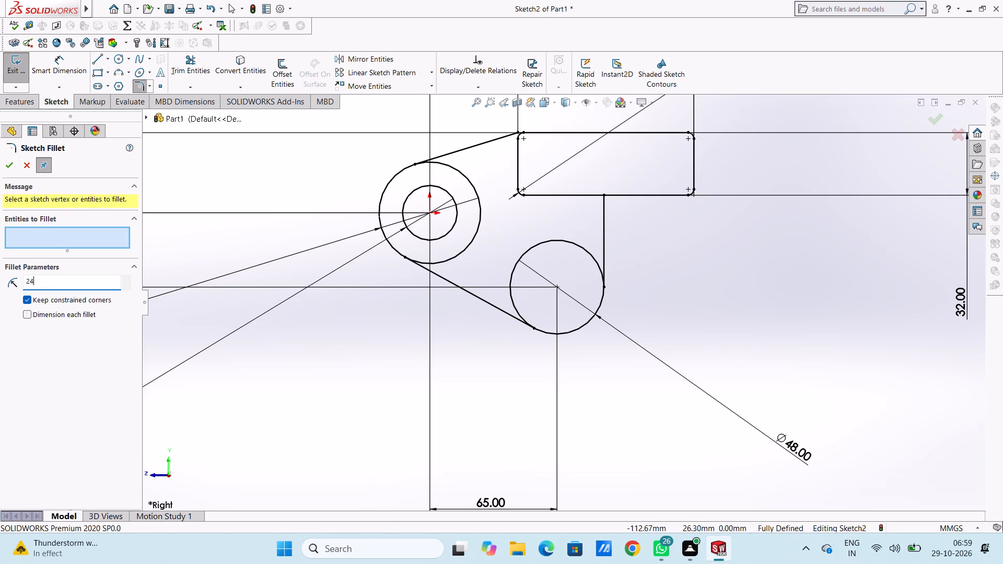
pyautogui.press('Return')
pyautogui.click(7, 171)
# Sketch a three-point arc of 24 mm radius from the rectangle's bottom edge to the vertical line, in the corner right of the line.
pyautogui.click(116, 75)
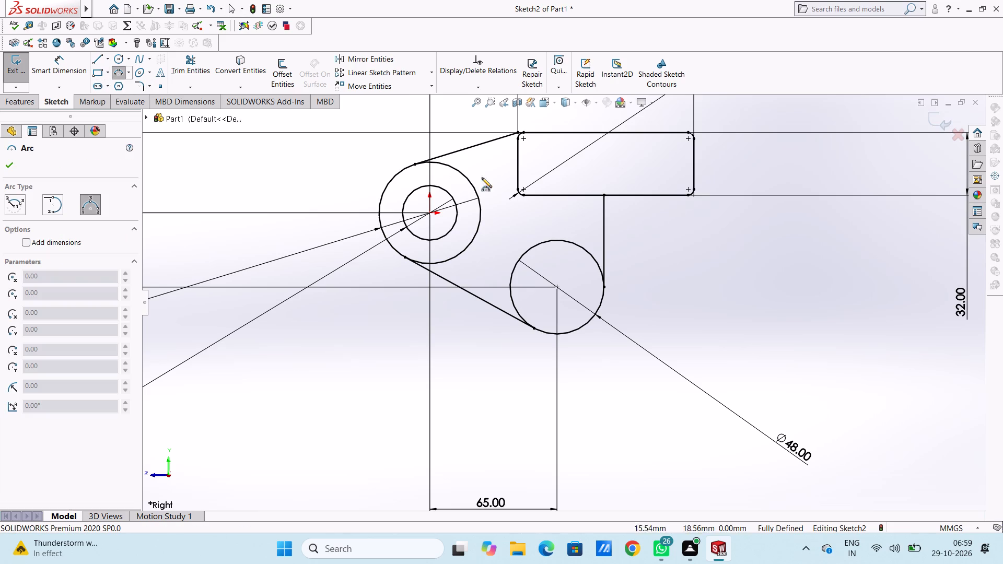
pyautogui.click(643, 196)
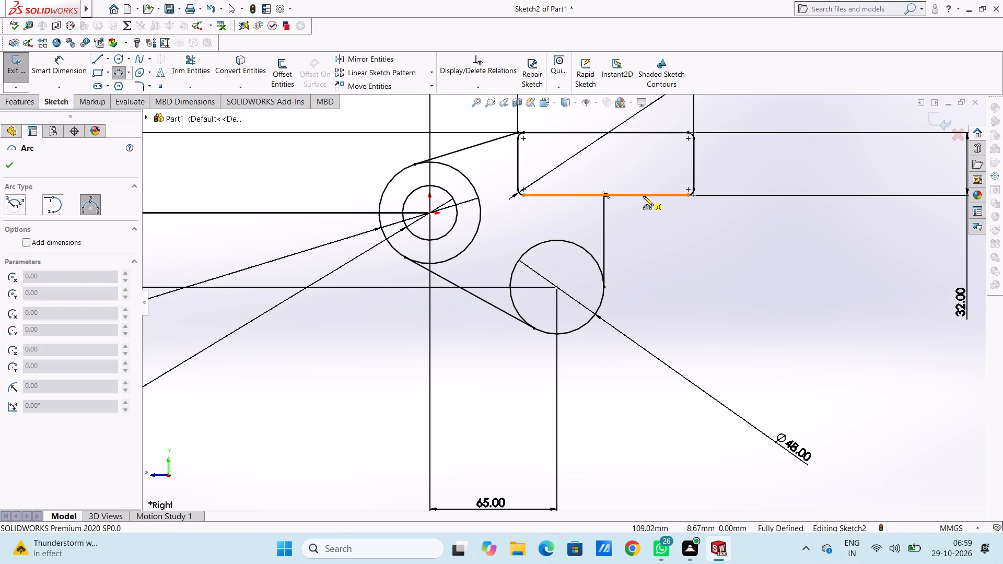
pyautogui.click(605, 238)
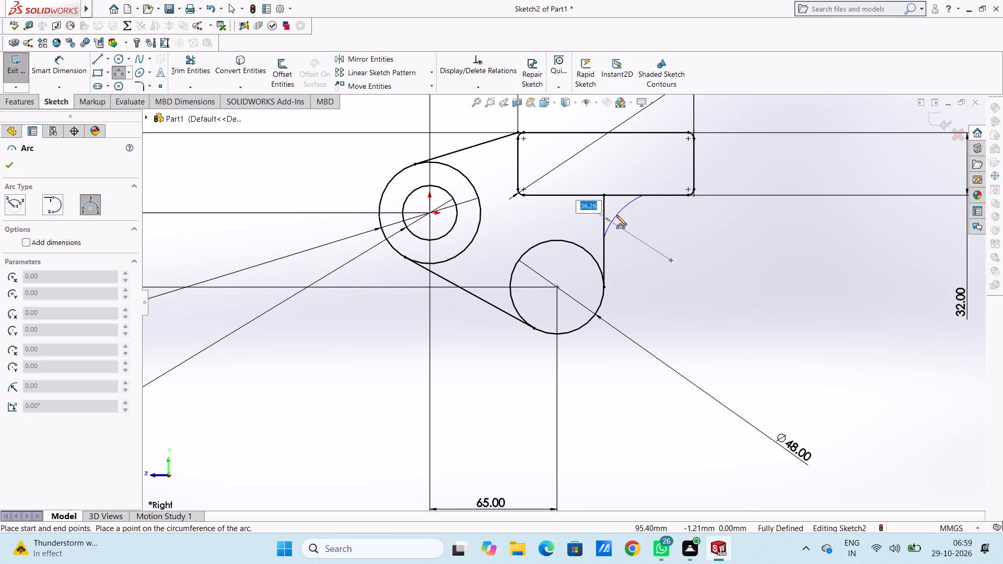
pyautogui.write('24')
pyautogui.press('Return')
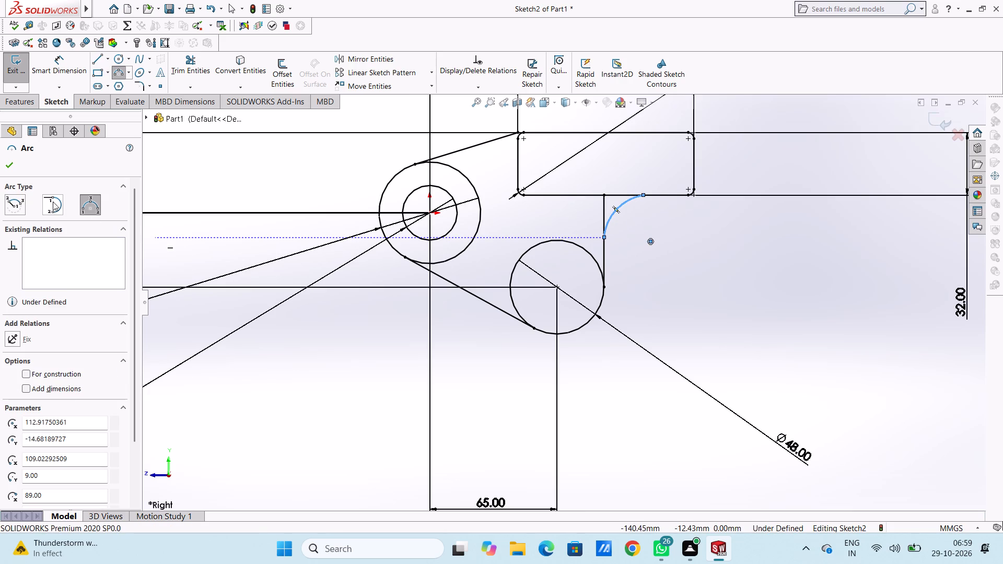
pyautogui.click(6, 162)
pyautogui.click(227, 182)
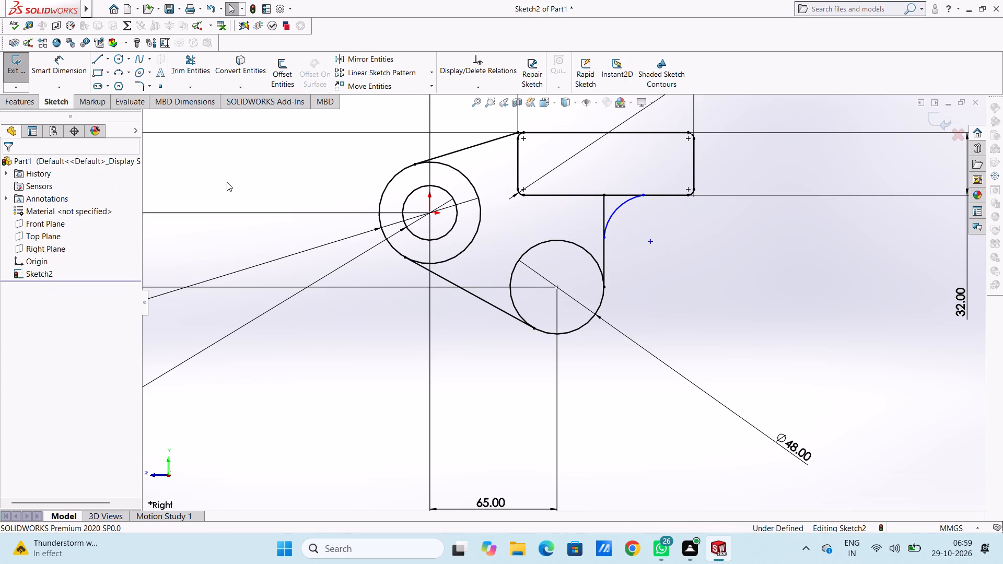
# Dimension the corner arc's radius as 24 mm, placed to the lower right of the sketch.
pyautogui.click(72, 70)
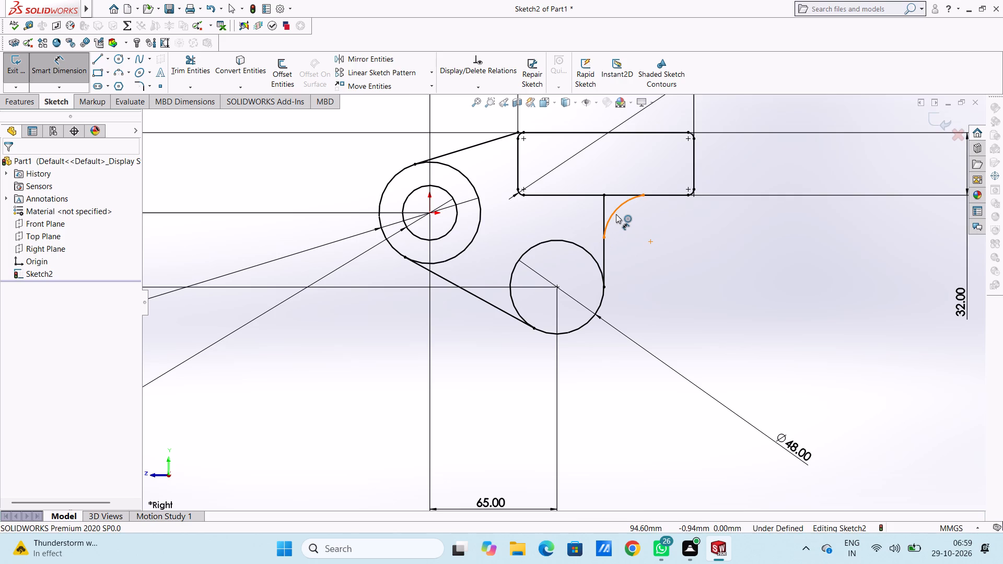
pyautogui.click(616, 214)
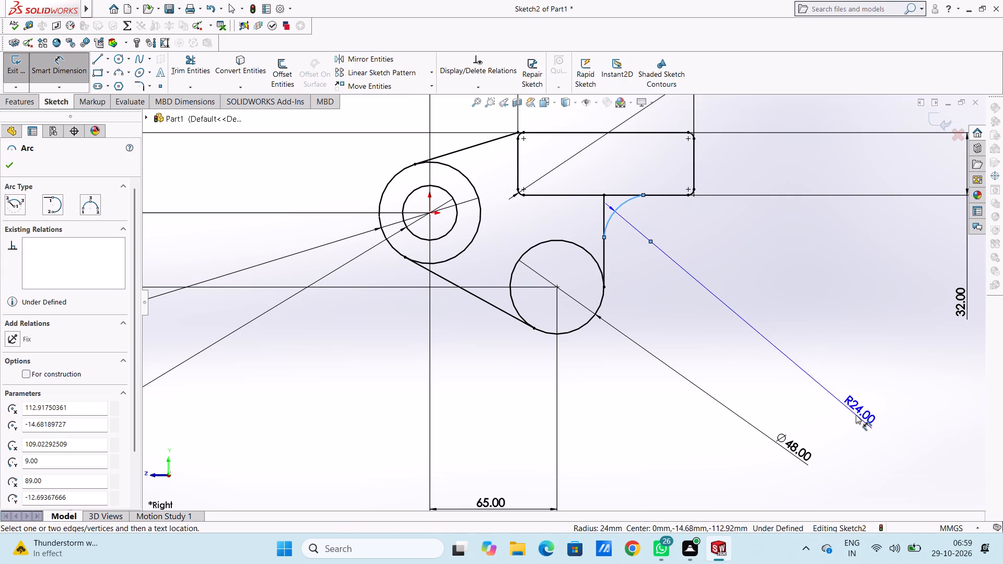
pyautogui.click(858, 420)
pyautogui.click(812, 406)
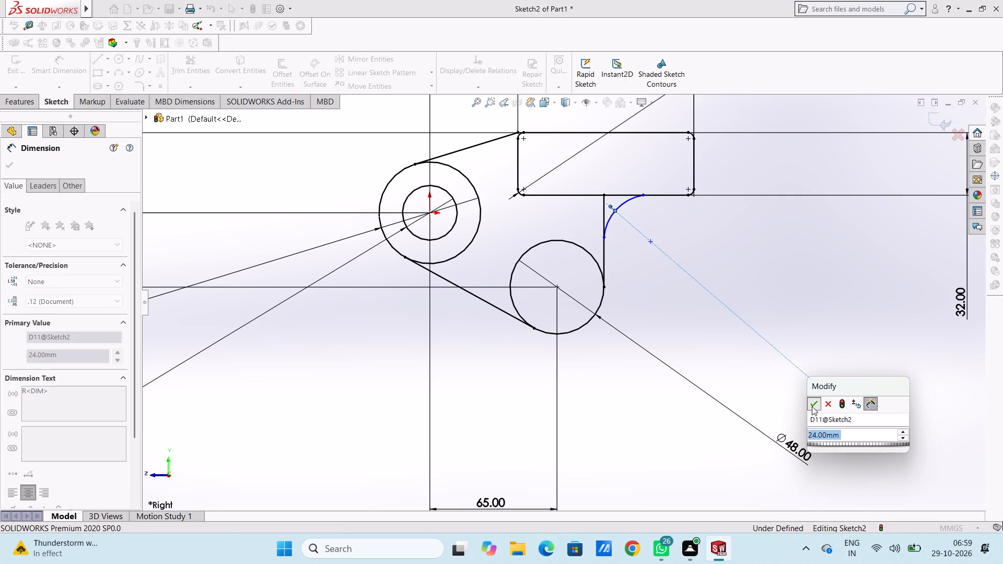
pyautogui.click(768, 400)
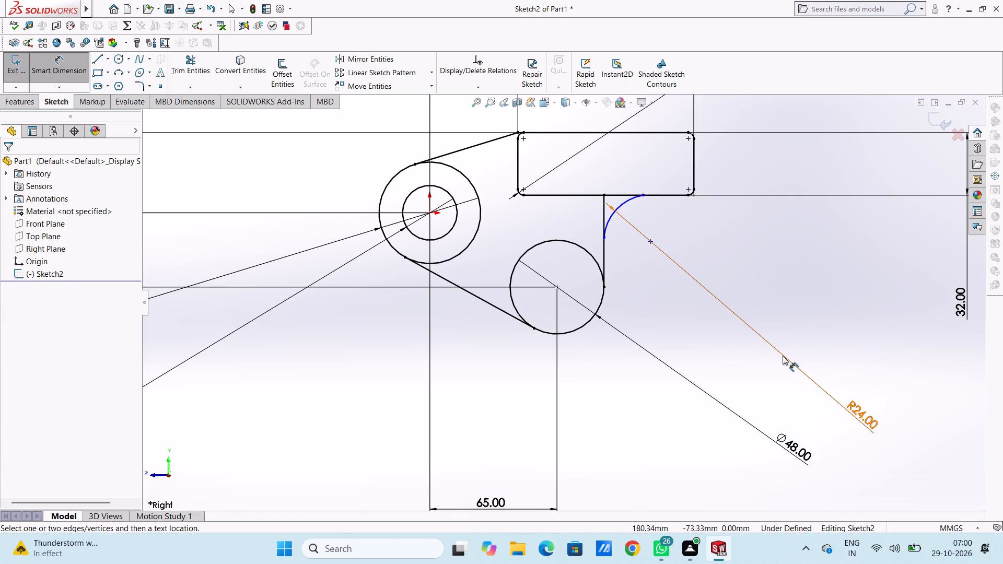
pyautogui.scroll(2, 759, 362)
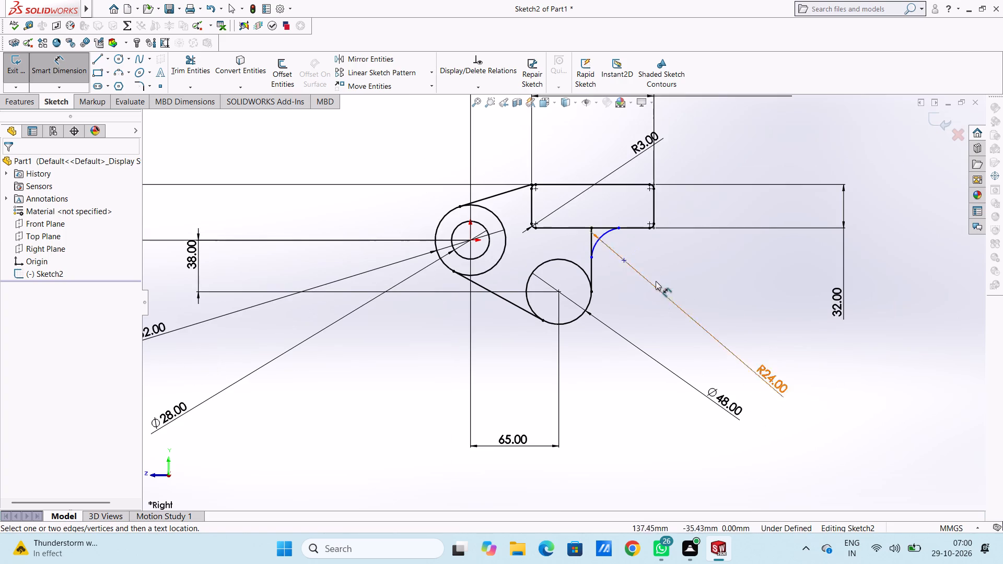
pyautogui.scroll(-1, 634, 277)
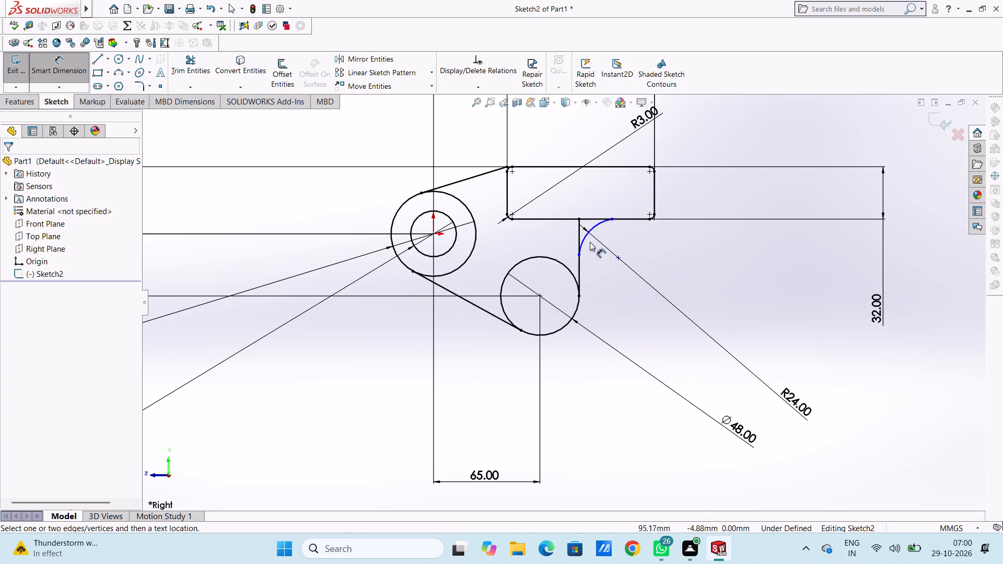
pyautogui.click(62, 75)
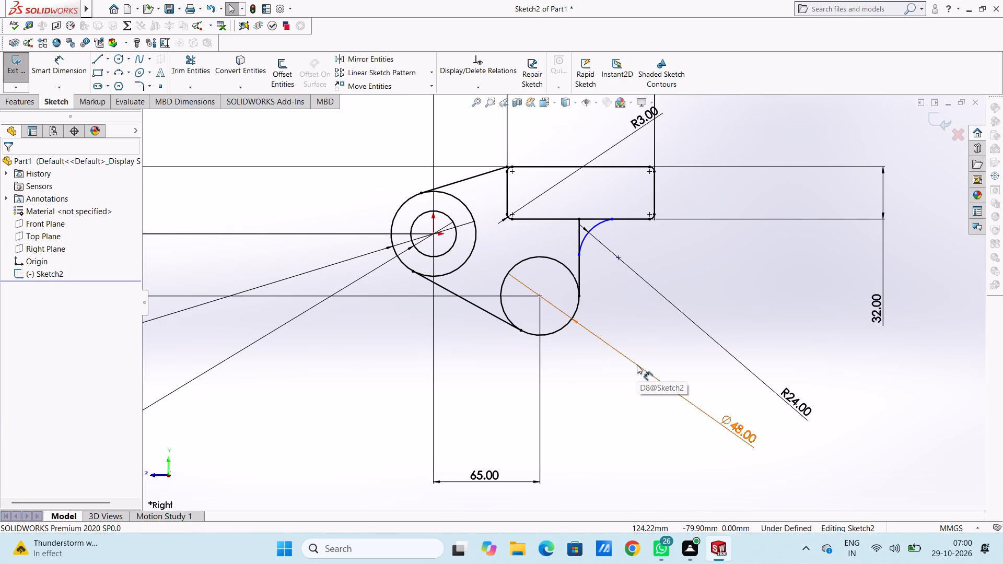
# Make the 24 mm arc tangent to the rectangle's bottom edge and to the vertical line.
pyautogui.click(598, 227)
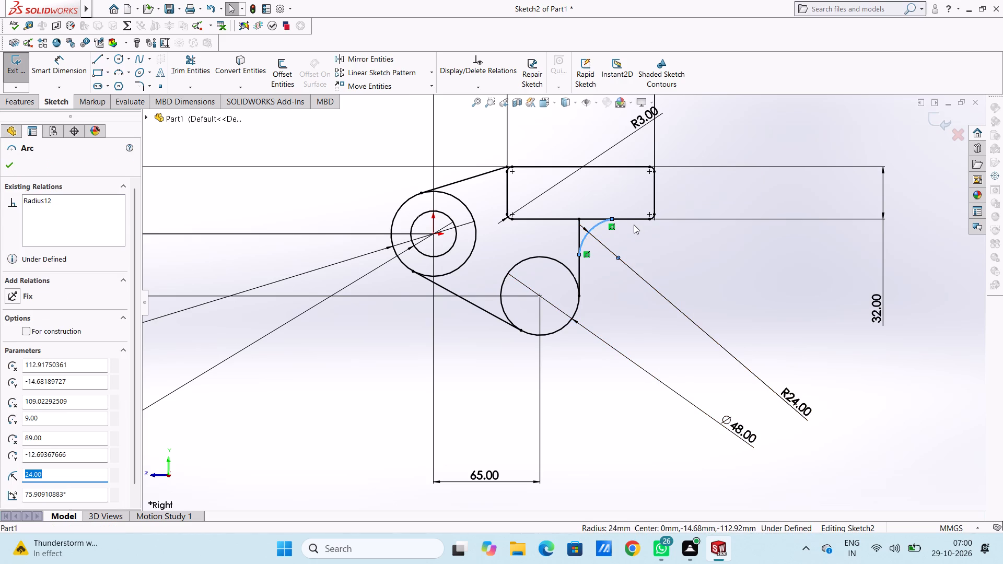
pyautogui.keyDown('ctrl'); pyautogui.click(633, 222); pyautogui.keyUp('ctrl')
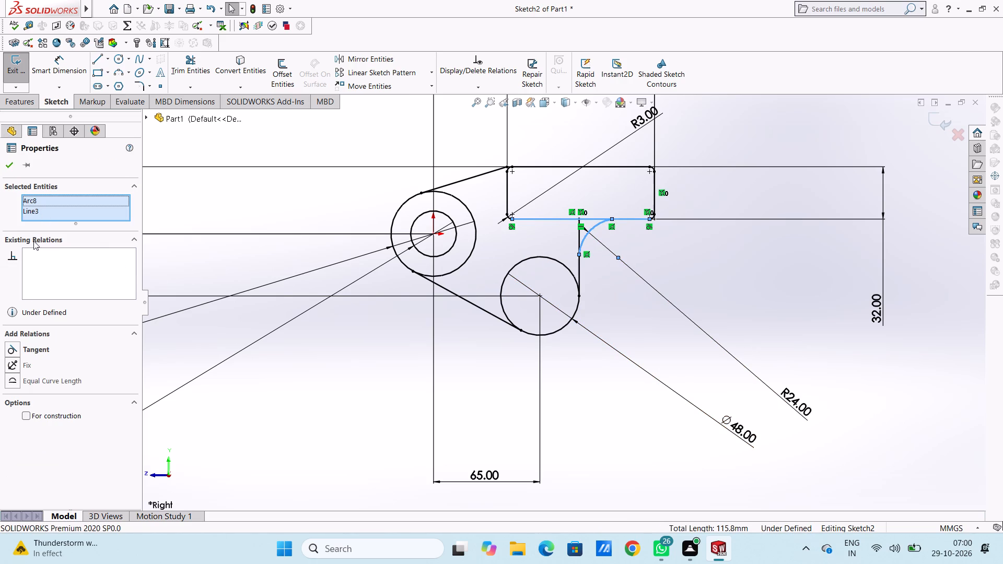
pyautogui.click(21, 351)
pyautogui.click(302, 201)
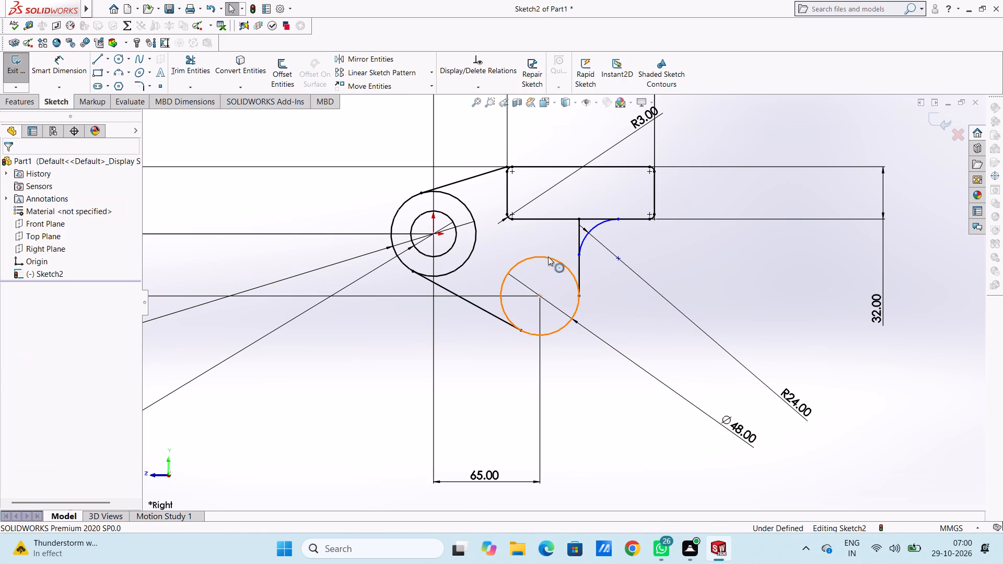
pyautogui.click(585, 241)
pyautogui.keyDown('ctrl'); pyautogui.click(579, 267); pyautogui.keyUp('ctrl')
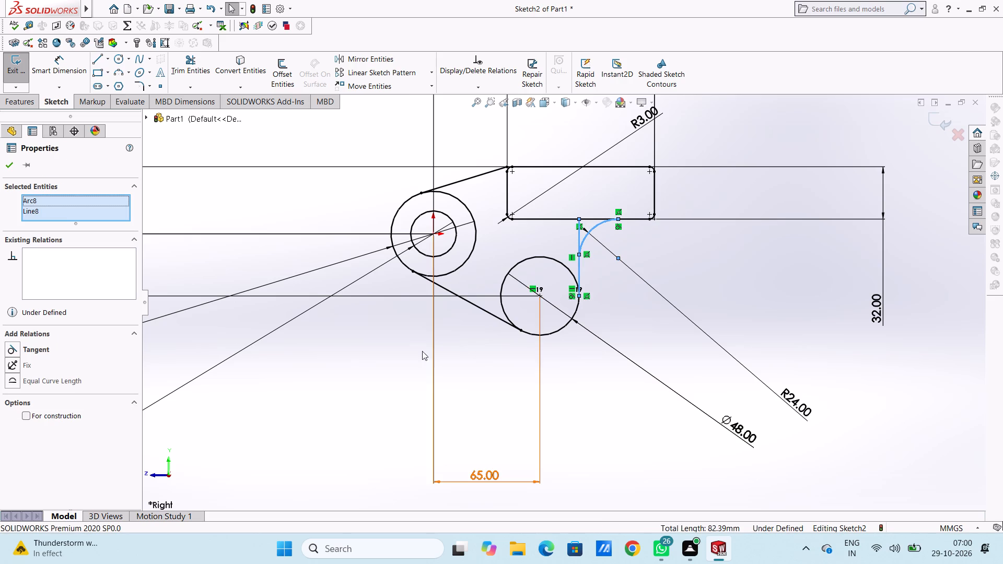
pyautogui.click(15, 347)
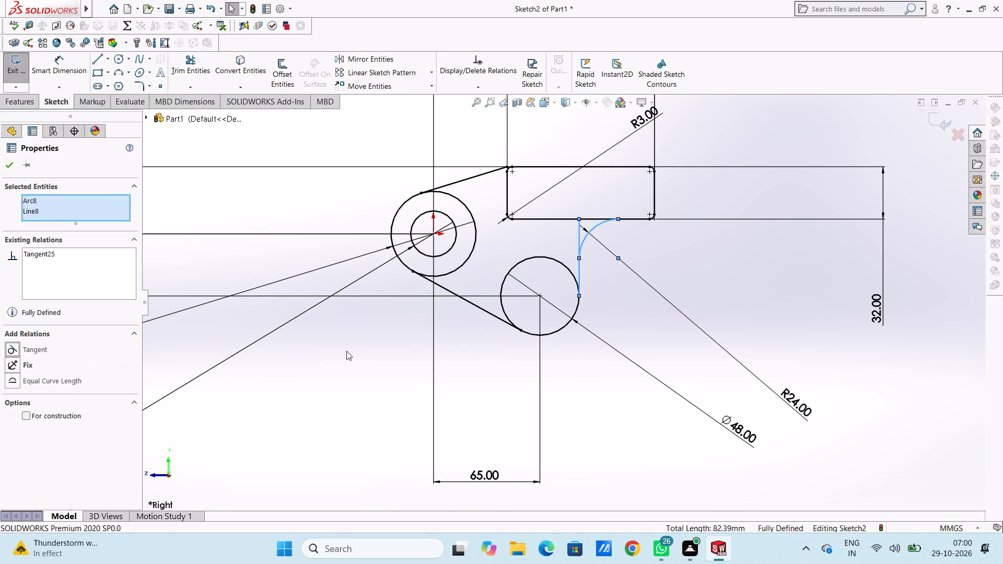
pyautogui.click(346, 350)
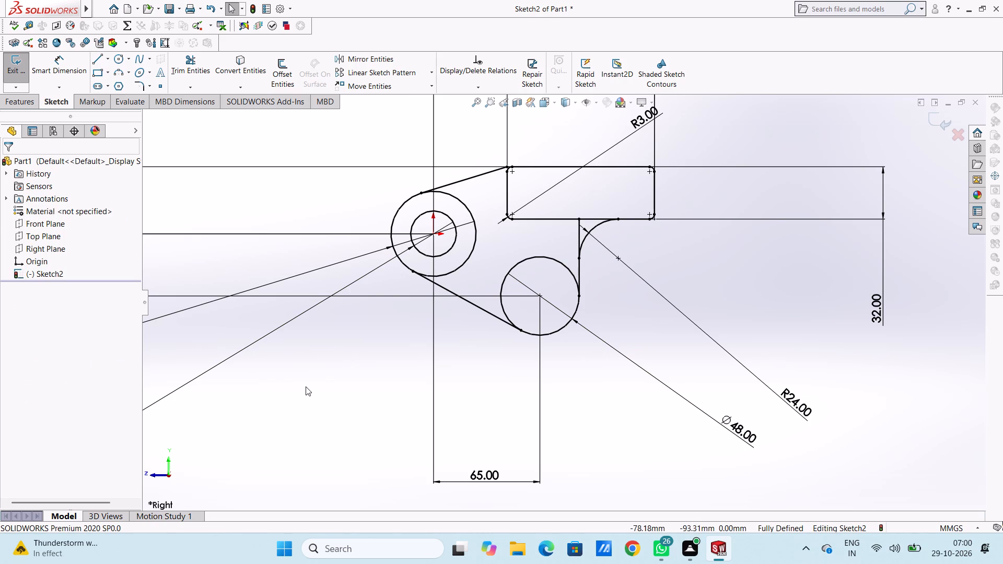
# Trim away the leftover vertical line segment between the rectangle's bottom edge and the start of the 24 mm arc.
pyautogui.click(200, 65)
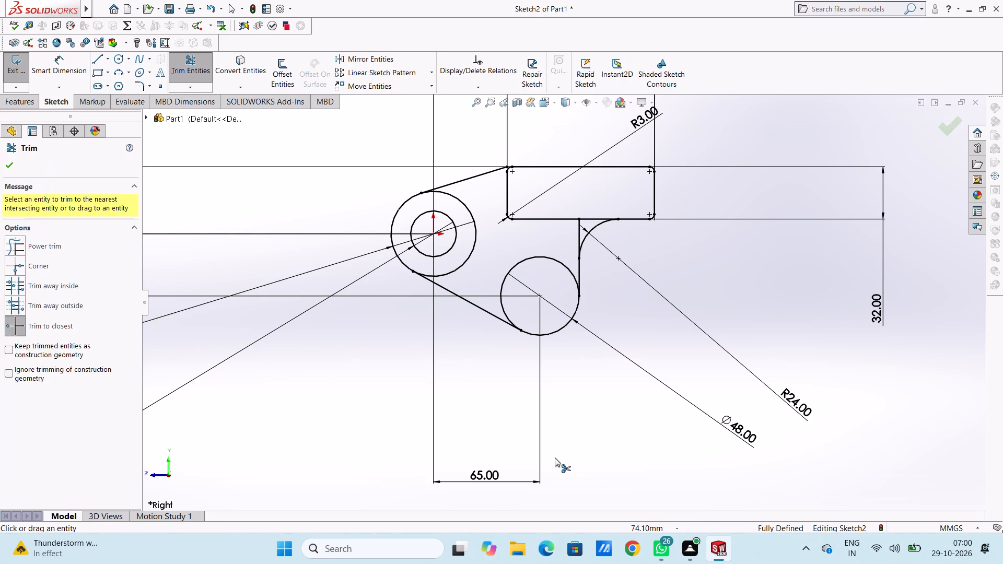
pyautogui.click(578, 227)
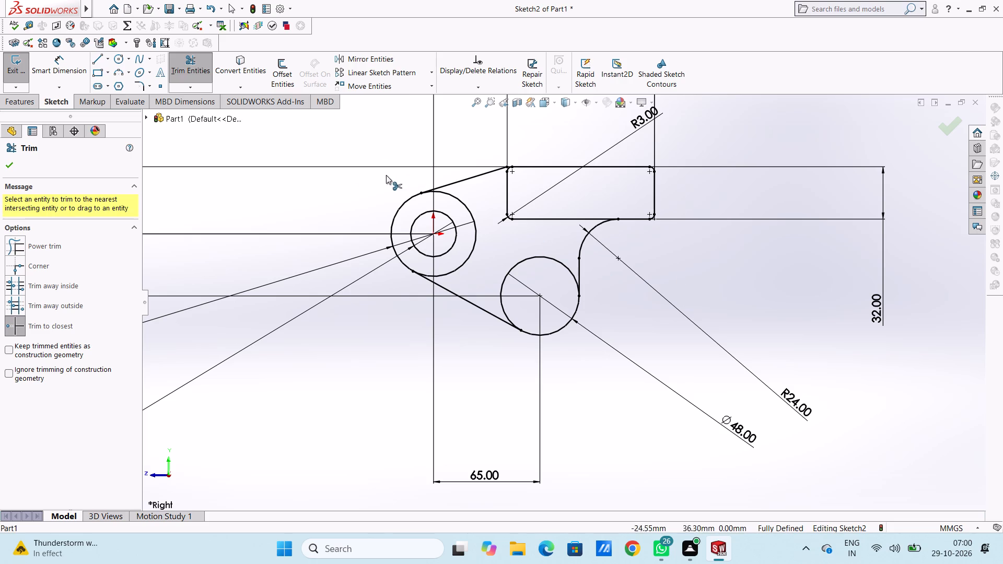
pyautogui.click(14, 170)
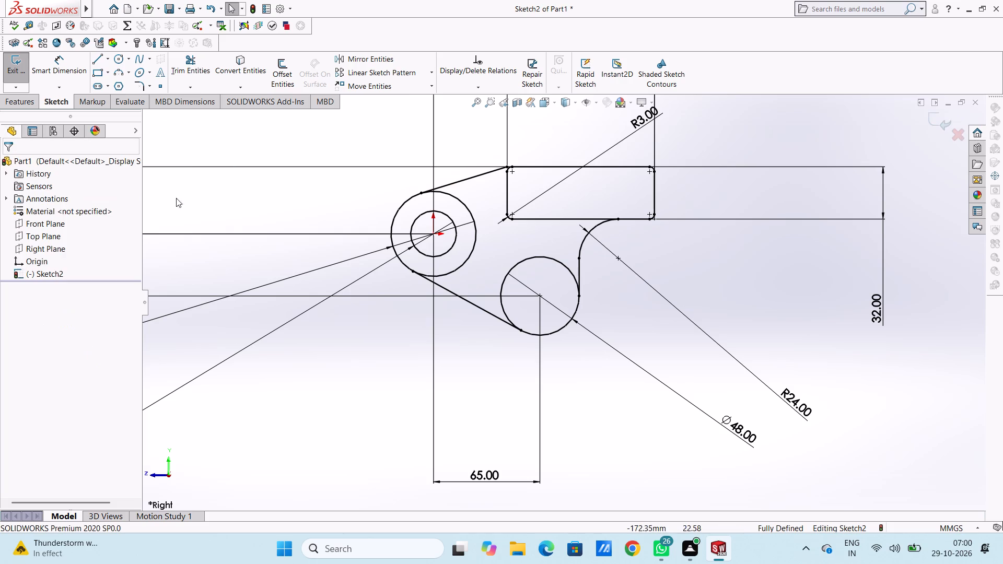
pyautogui.click(278, 187)
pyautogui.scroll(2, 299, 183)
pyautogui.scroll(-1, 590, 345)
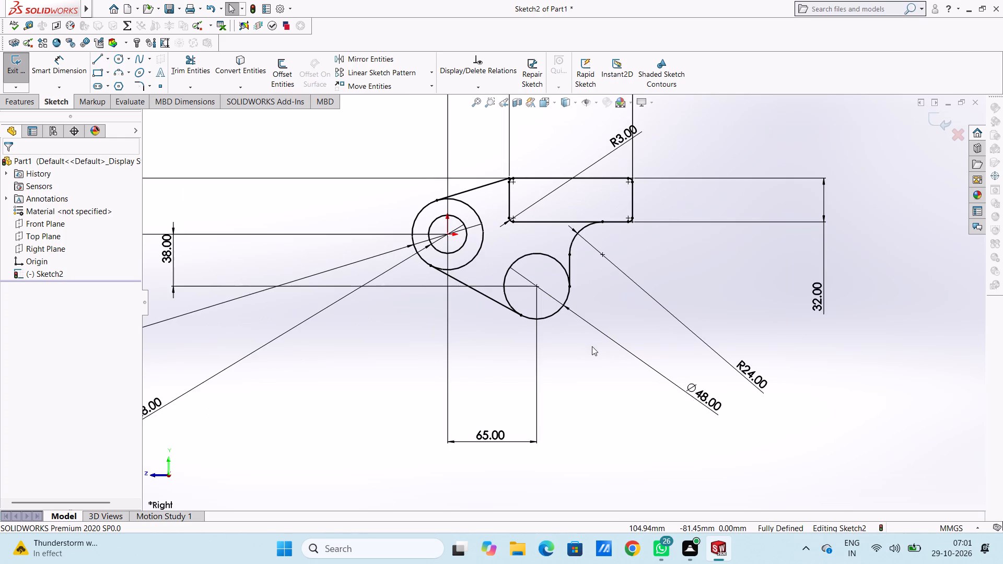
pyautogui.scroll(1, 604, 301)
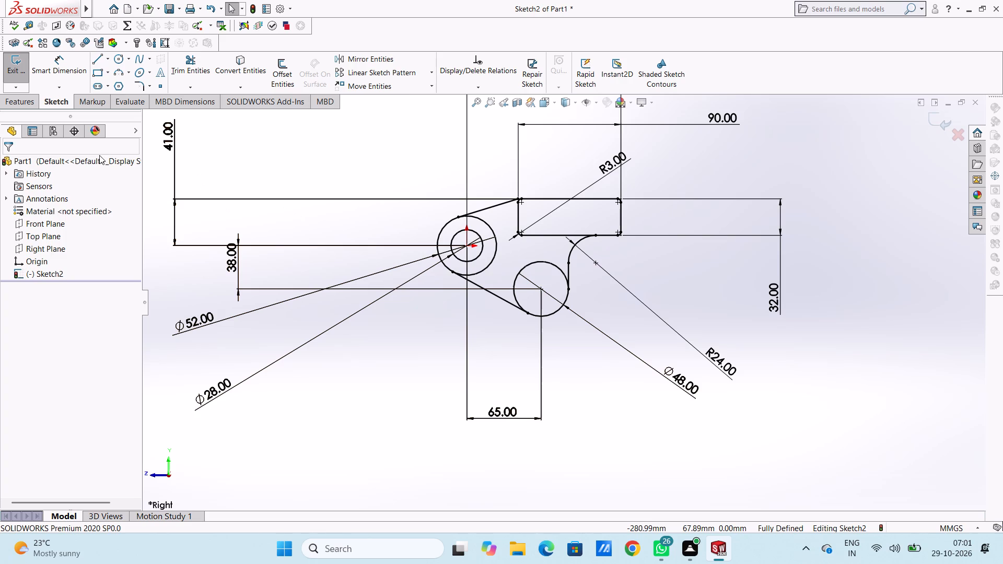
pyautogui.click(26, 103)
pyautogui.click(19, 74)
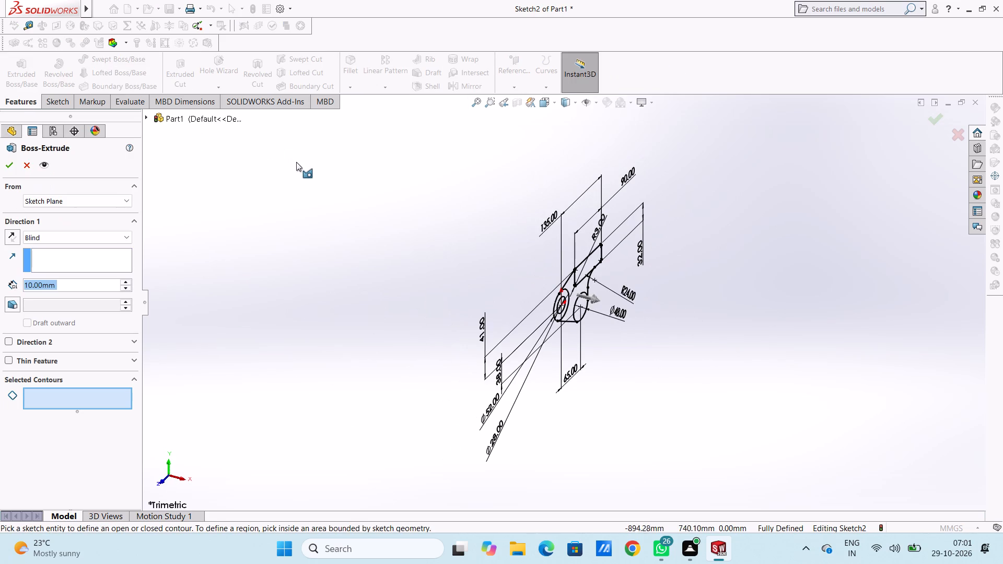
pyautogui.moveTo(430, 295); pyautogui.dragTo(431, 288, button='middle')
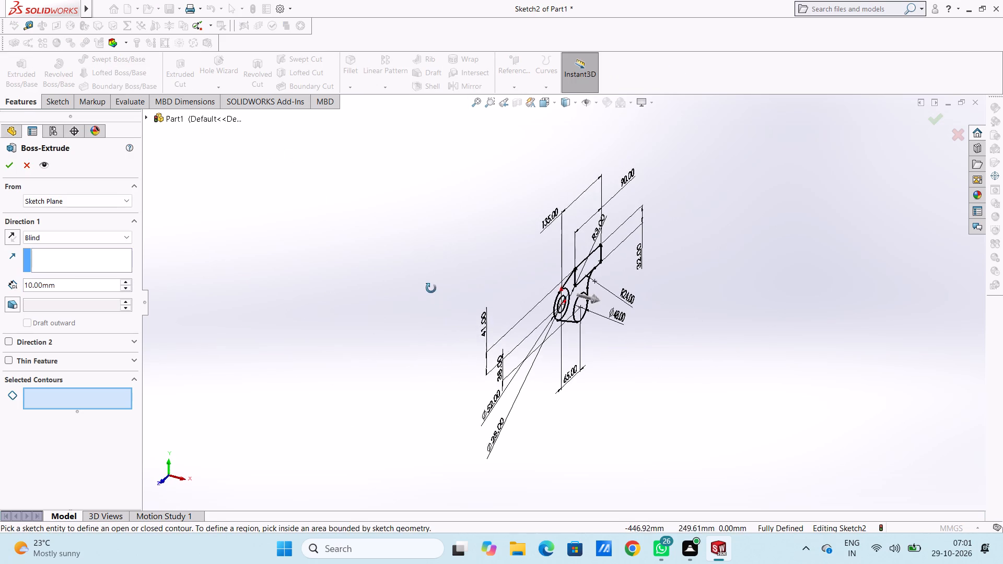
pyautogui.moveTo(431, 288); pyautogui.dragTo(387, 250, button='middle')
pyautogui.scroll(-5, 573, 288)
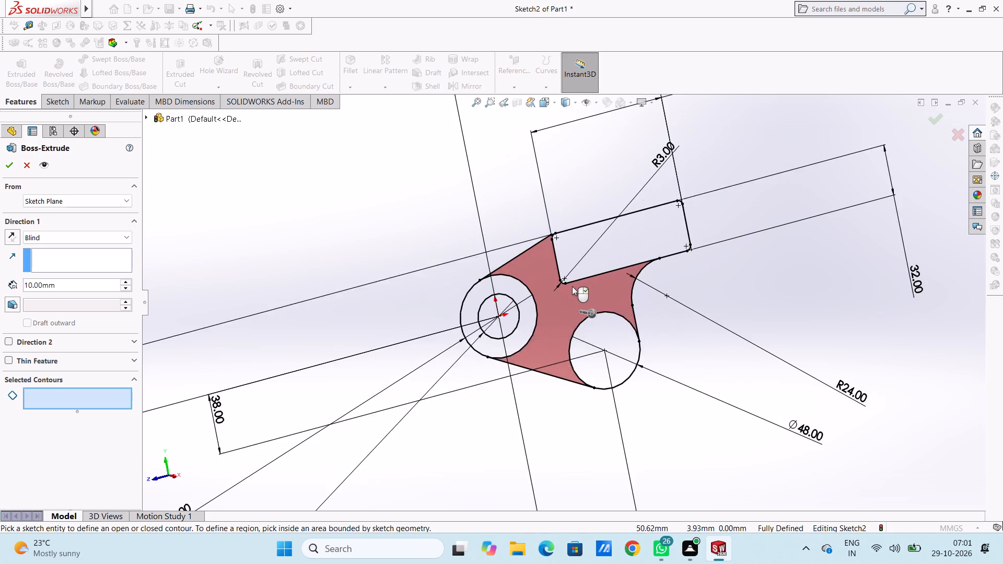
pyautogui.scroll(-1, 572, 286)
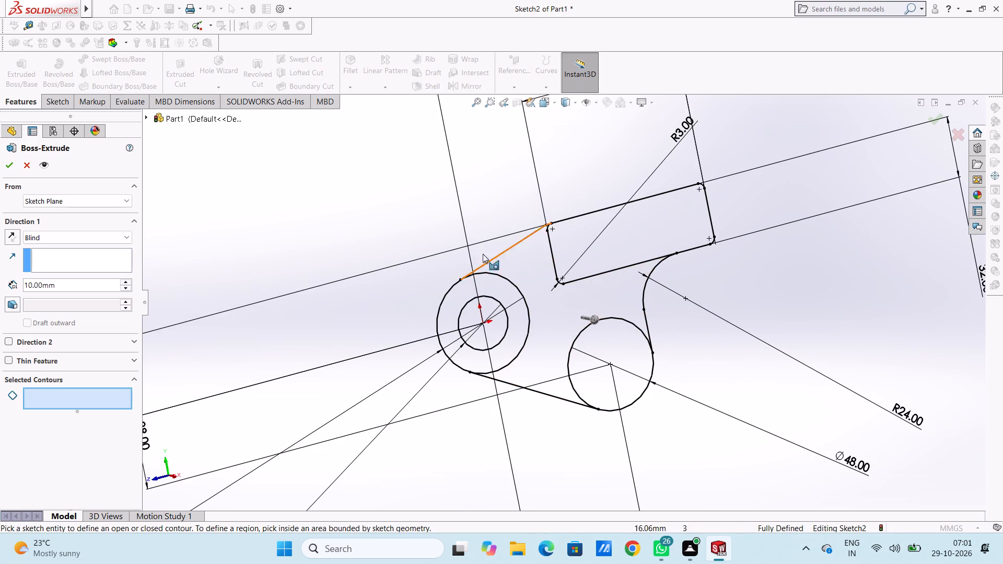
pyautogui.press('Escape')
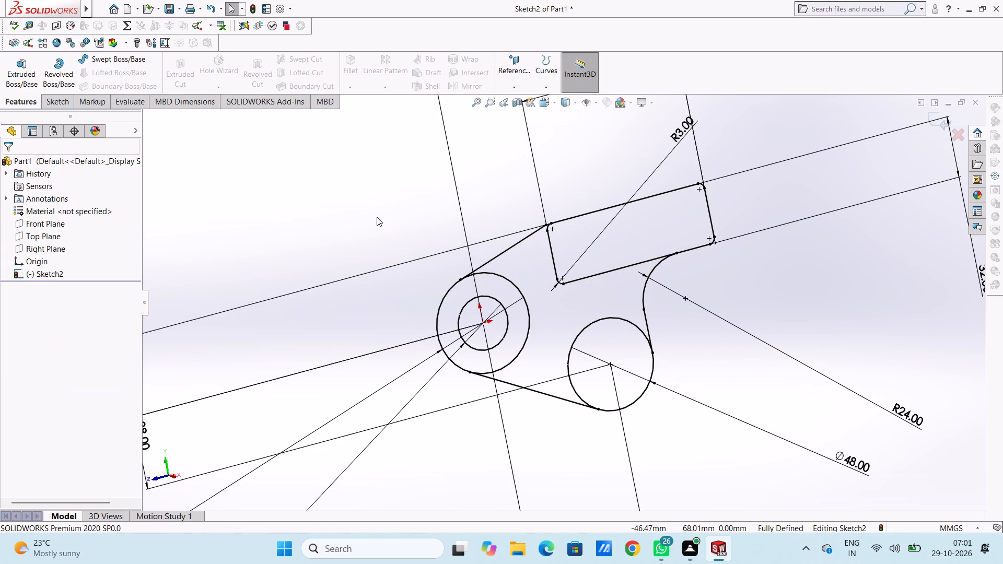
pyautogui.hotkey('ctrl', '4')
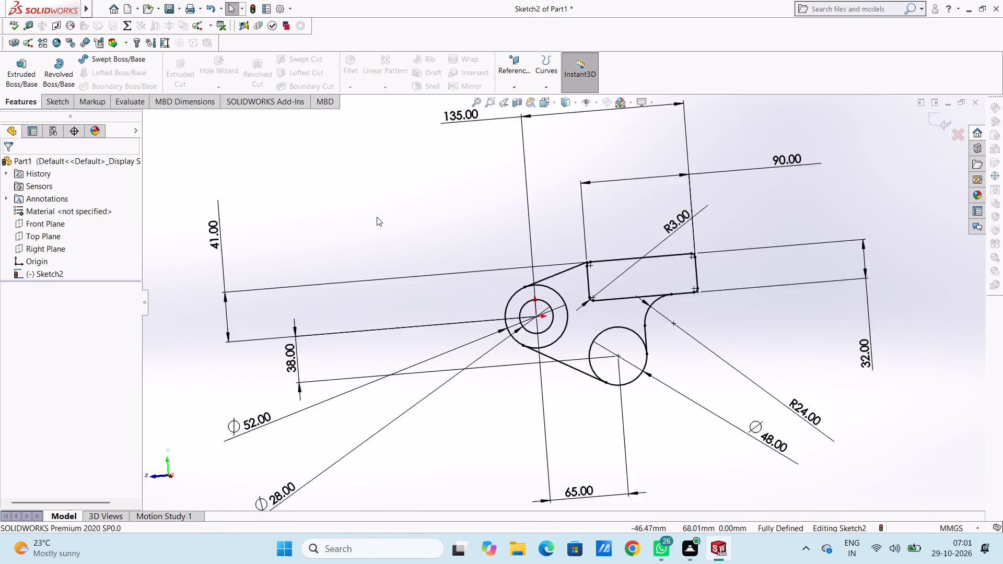
# Sketch two circles of about 8 mm radius inside the rectangle, one toward each end, with their centres at the same height.
pyautogui.scroll(-2, 611, 329)
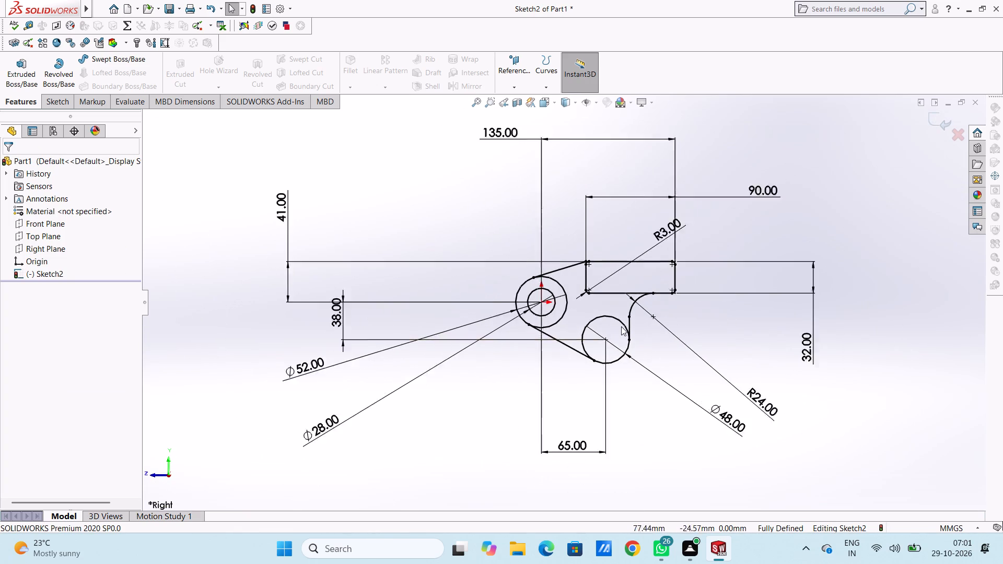
pyautogui.scroll(-3, 621, 326)
pyautogui.scroll(2, 662, 186)
pyautogui.scroll(-2, 663, 240)
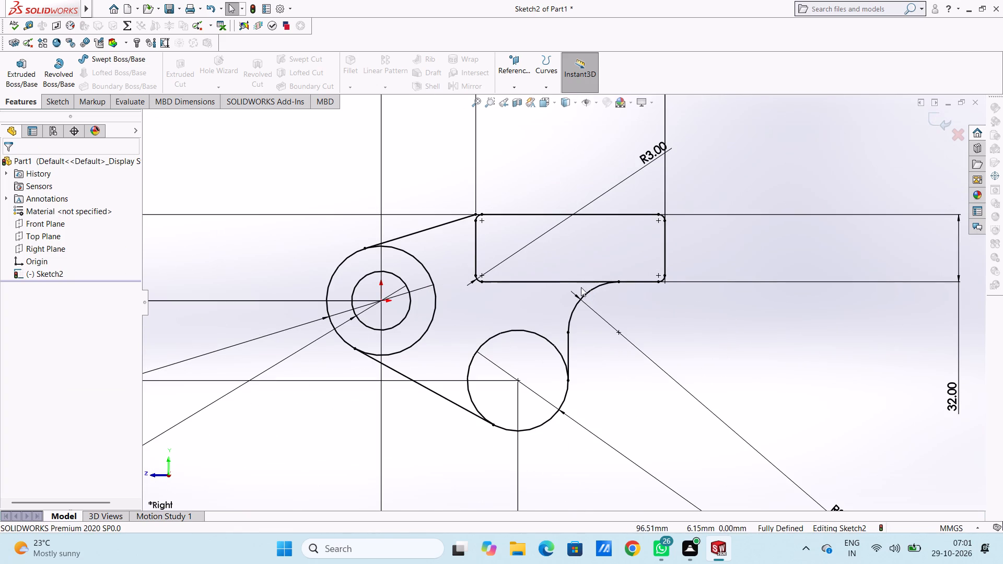
pyautogui.click(55, 108)
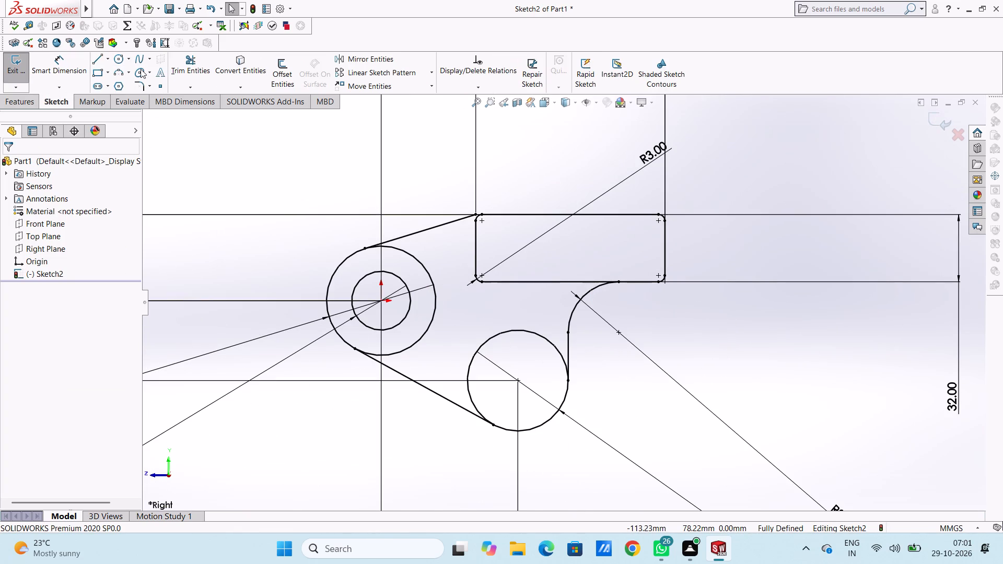
pyautogui.click(119, 62)
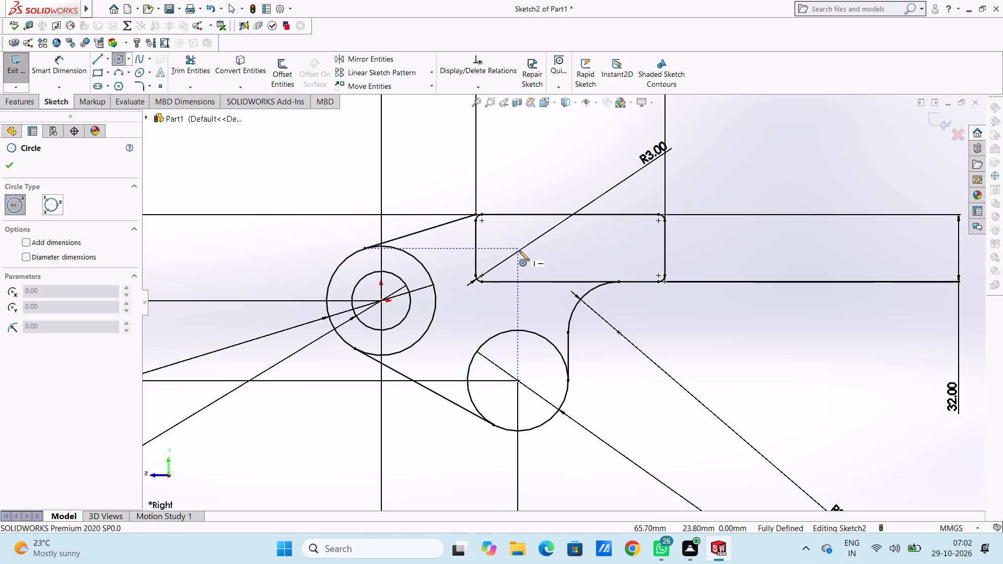
pyautogui.click(519, 251)
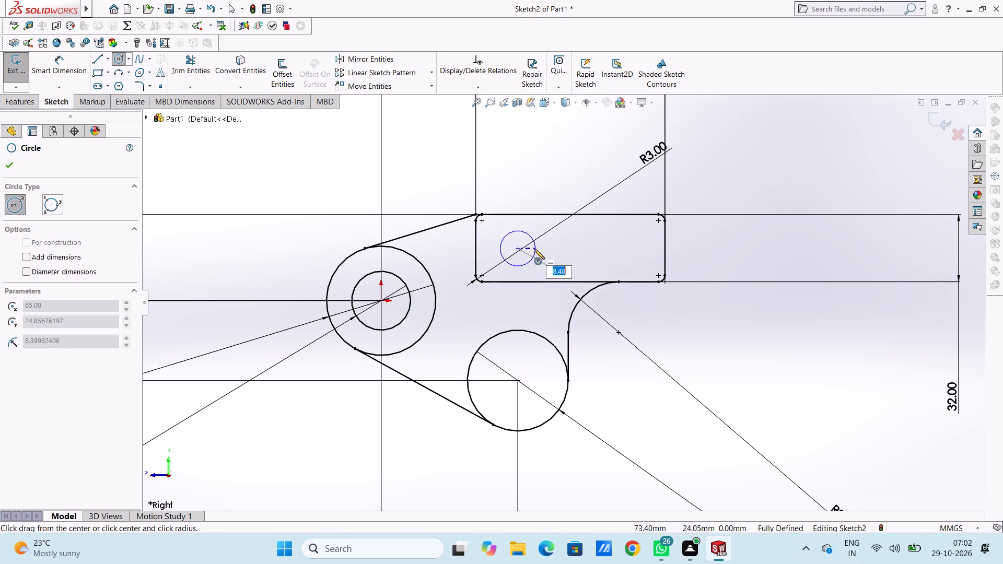
pyautogui.click(534, 249)
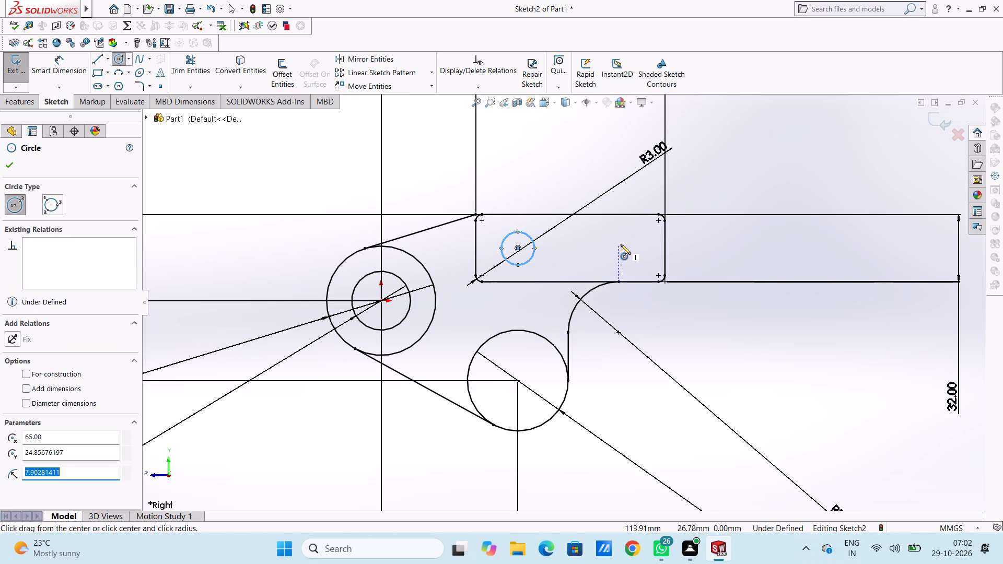
pyautogui.click(626, 246)
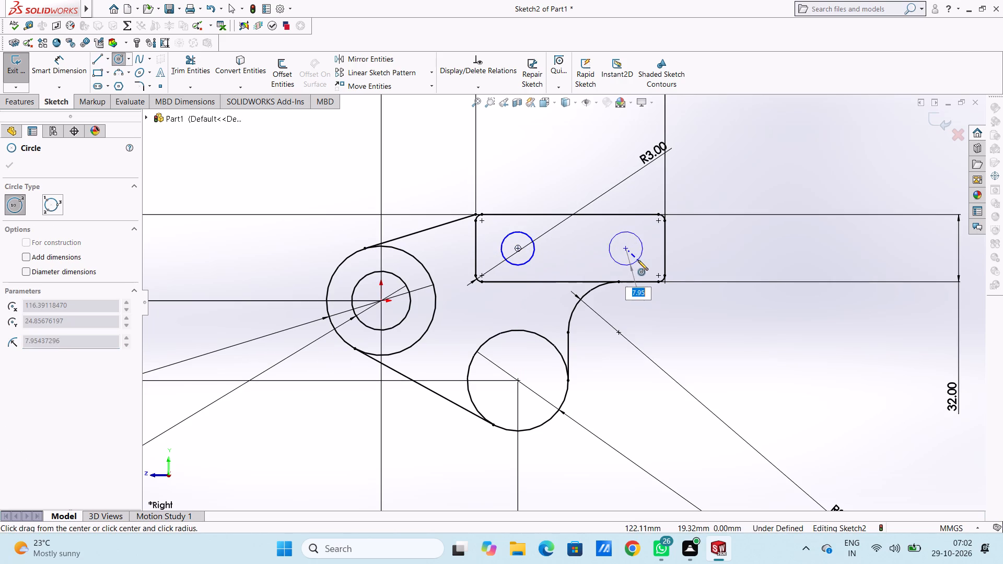
pyautogui.click(638, 260)
pyautogui.click(15, 166)
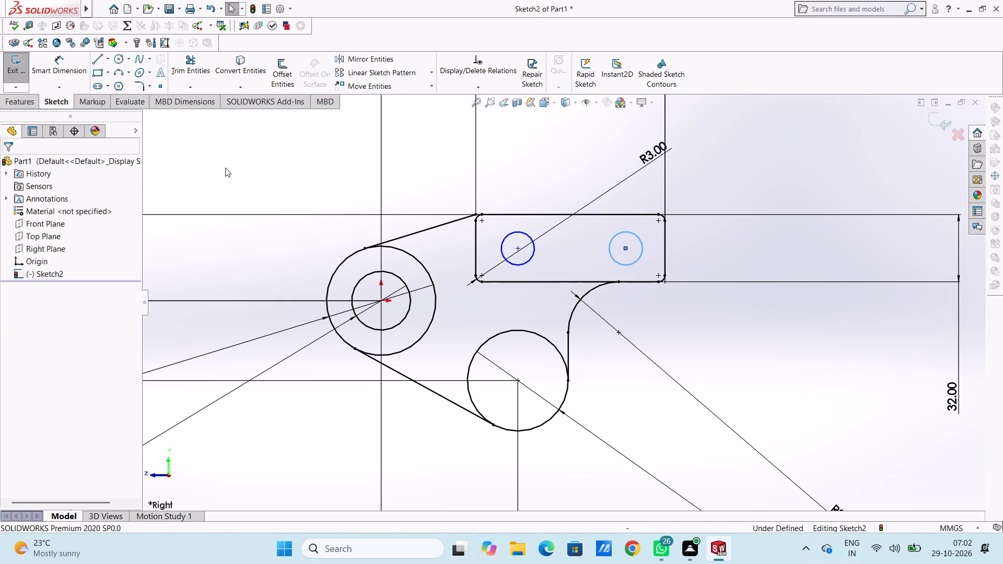
pyautogui.click(225, 167)
# Dimension the diameter of each of the two small circles inside the rectangle as 10 mm.
pyautogui.click(49, 64)
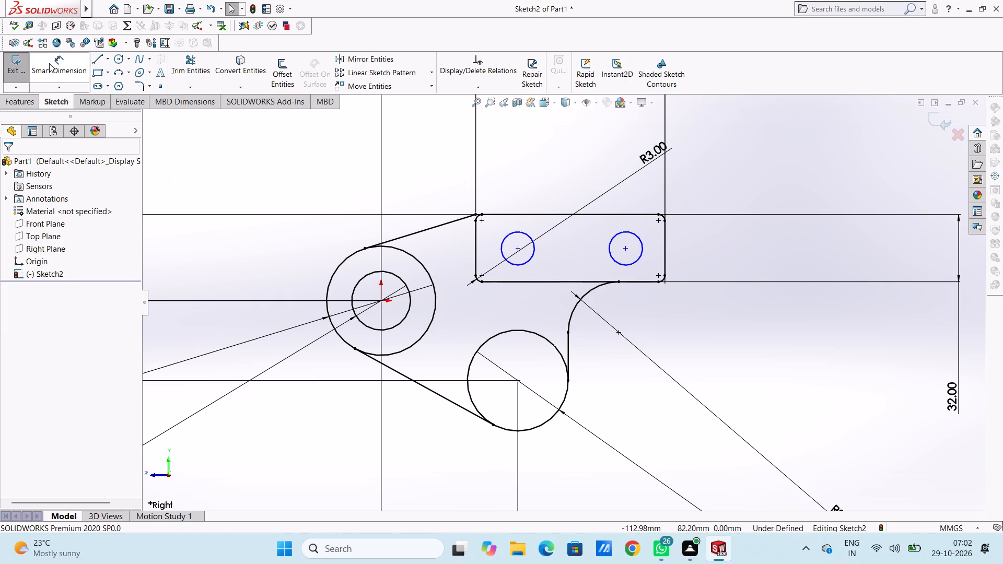
pyautogui.click(504, 238)
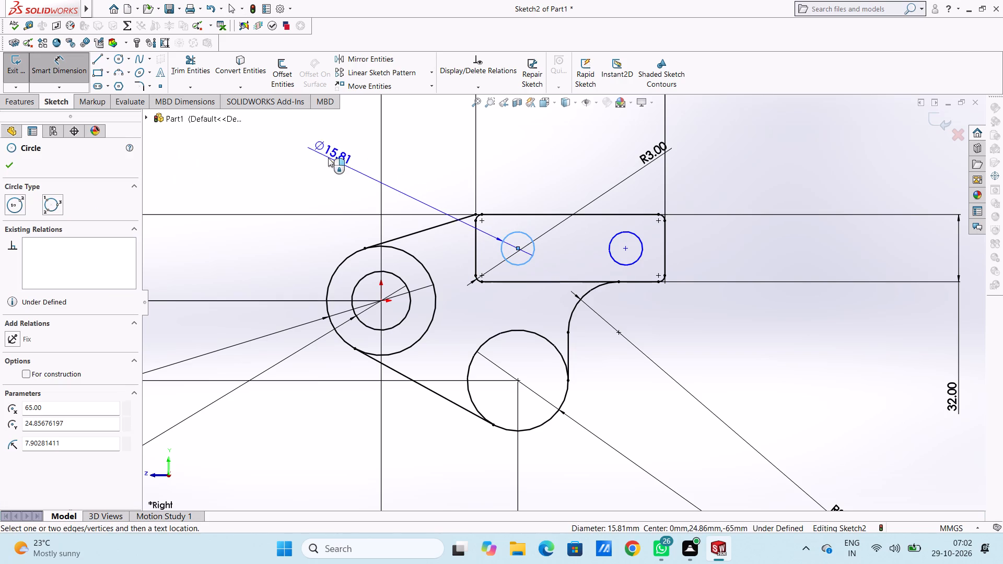
pyautogui.click(292, 150)
pyautogui.write('10')
pyautogui.press('Return')
pyautogui.click(278, 163)
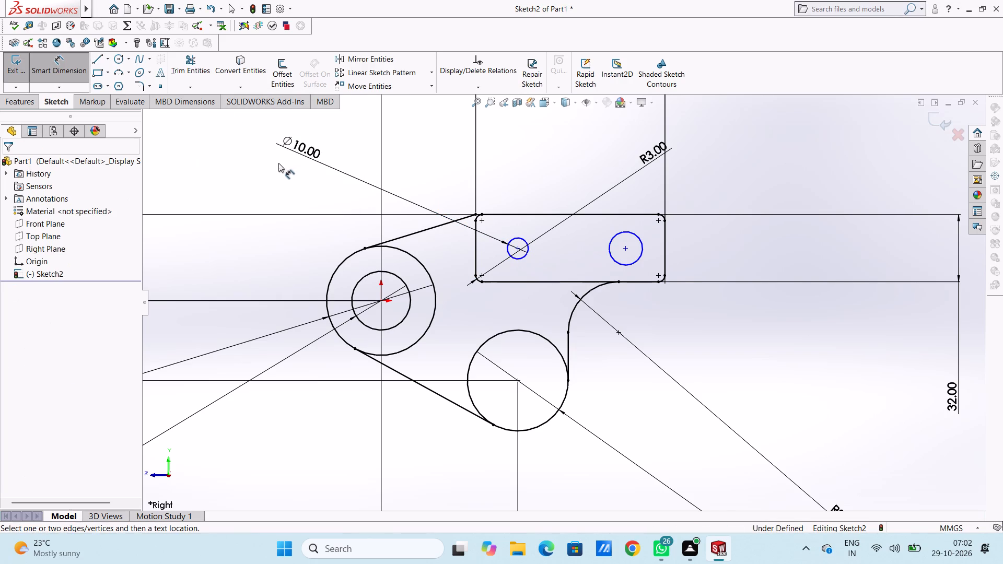
pyautogui.click(636, 236)
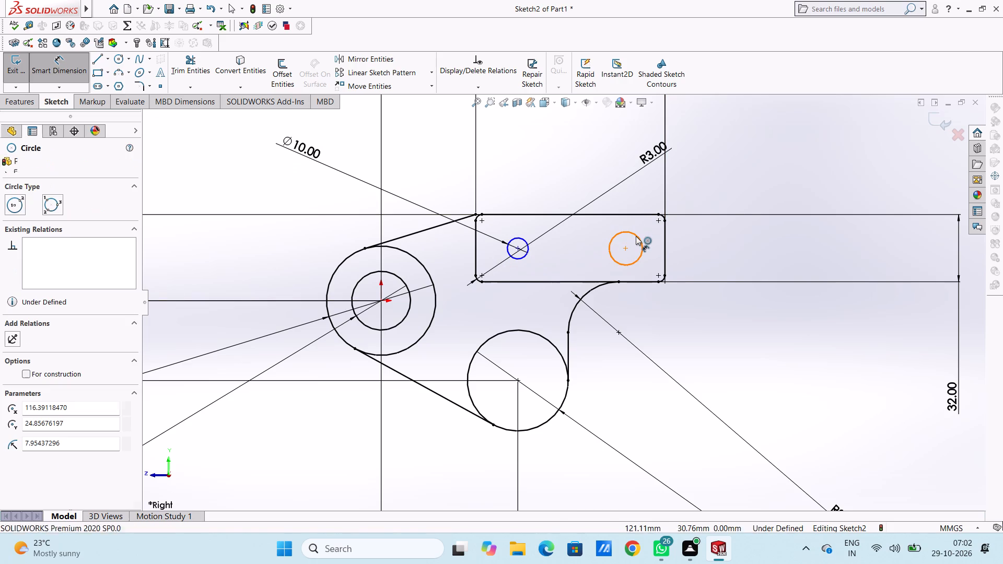
pyautogui.click(852, 167)
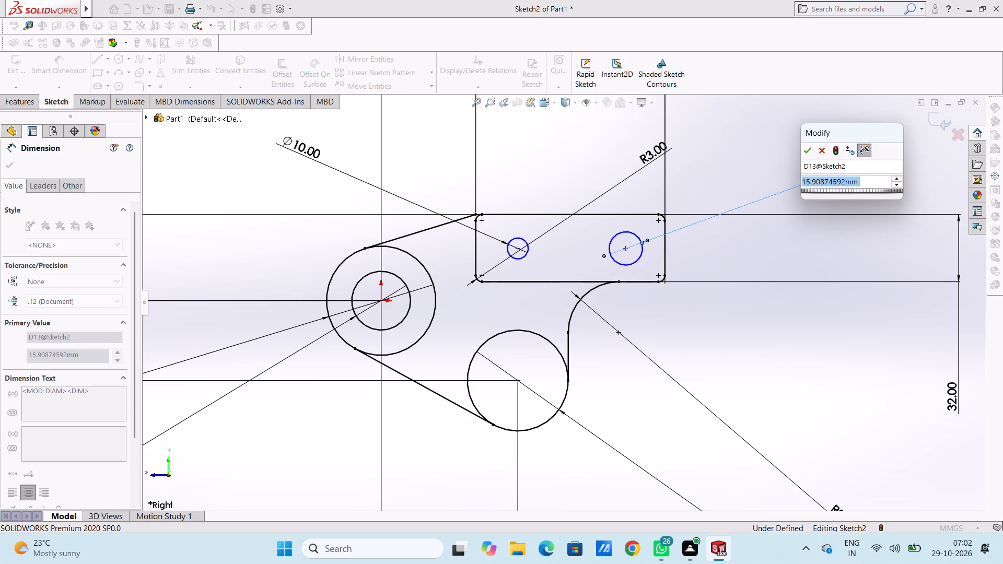
pyautogui.write('10')
pyautogui.press('Return')
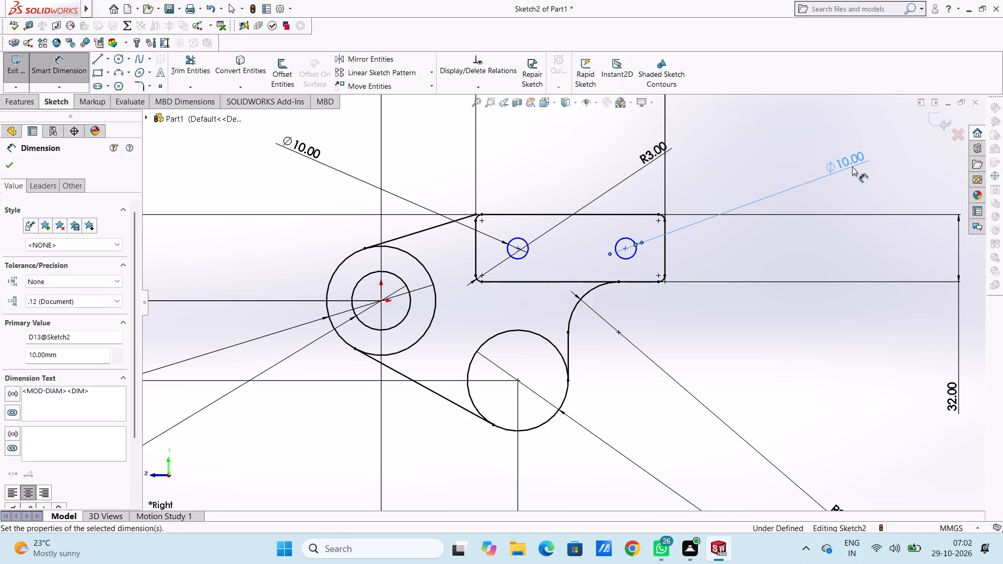
pyautogui.click(778, 151)
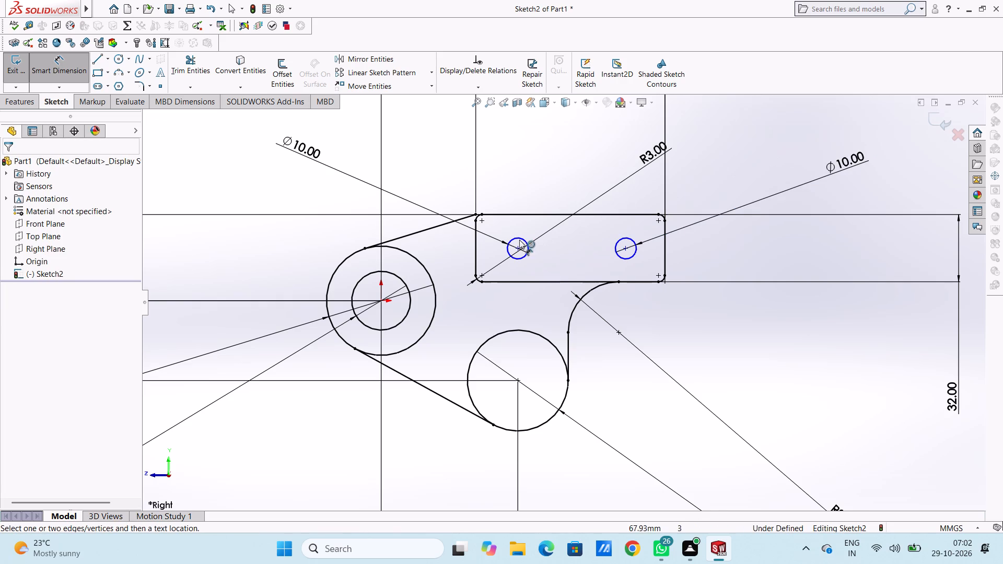
# Dimension the centre of each 10 mm circle 16 mm below the rectangle's top edge.
pyautogui.click(517, 250)
pyautogui.click(521, 217)
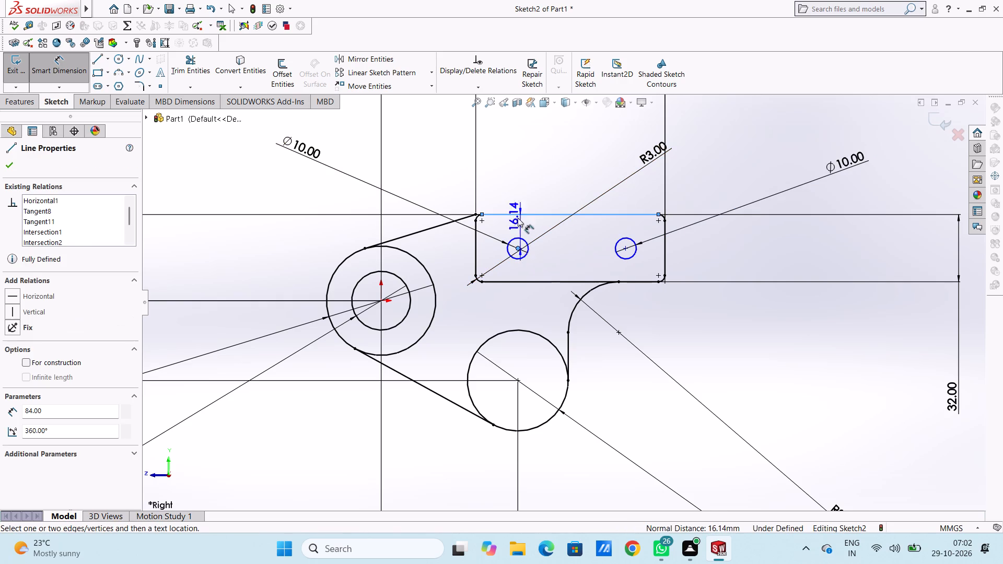
pyautogui.click(220, 162)
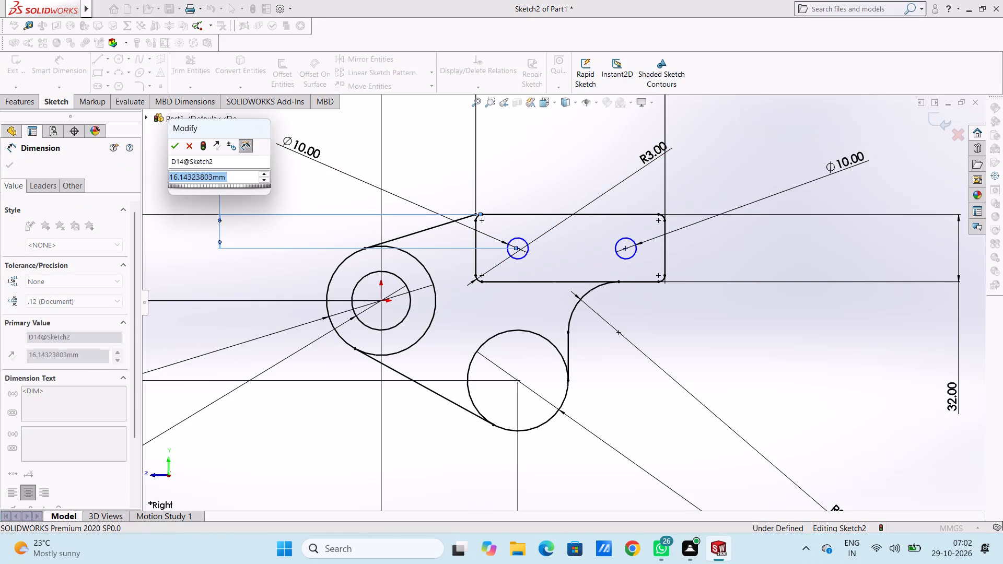
pyautogui.write('16')
pyautogui.press('Return')
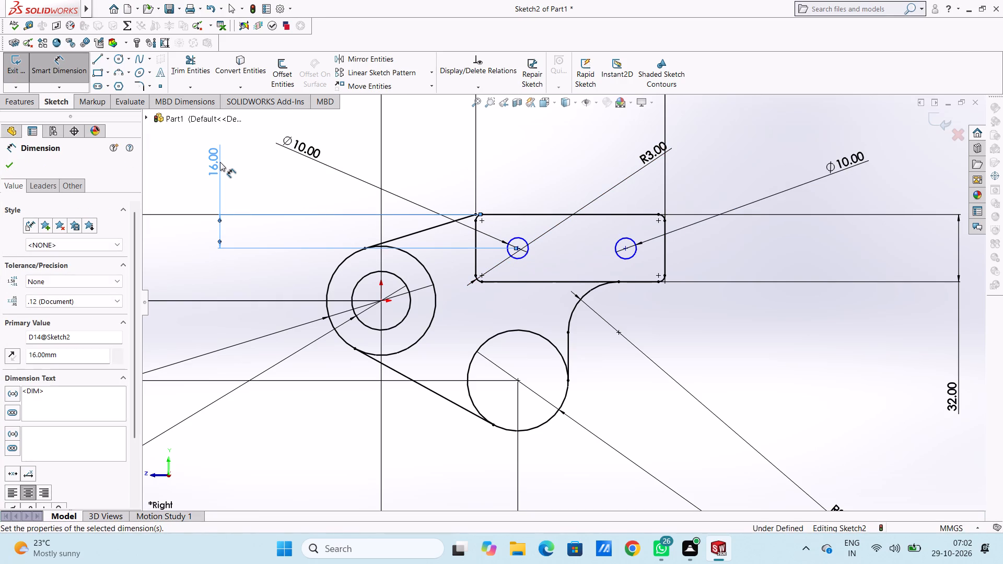
pyautogui.click(263, 178)
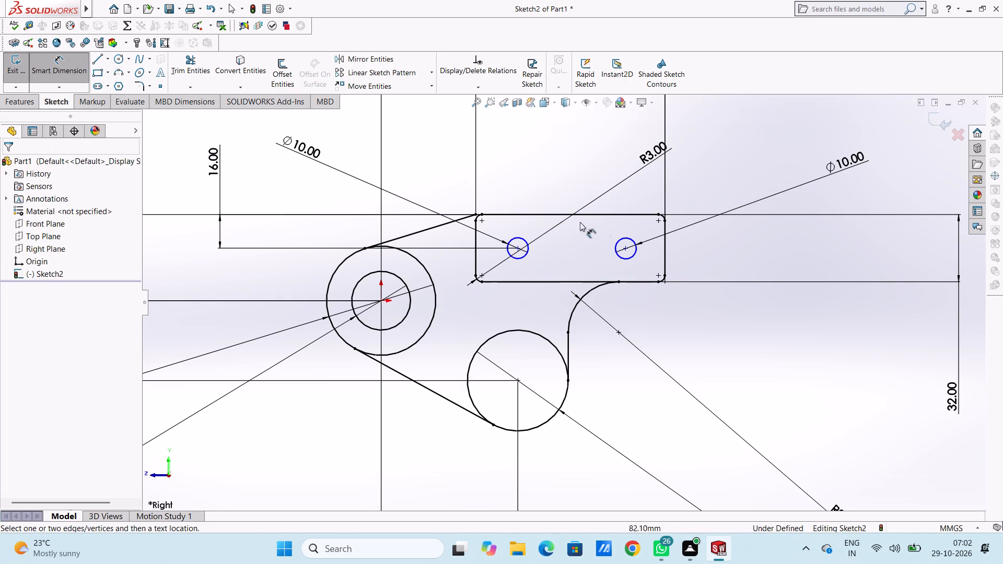
pyautogui.click(625, 249)
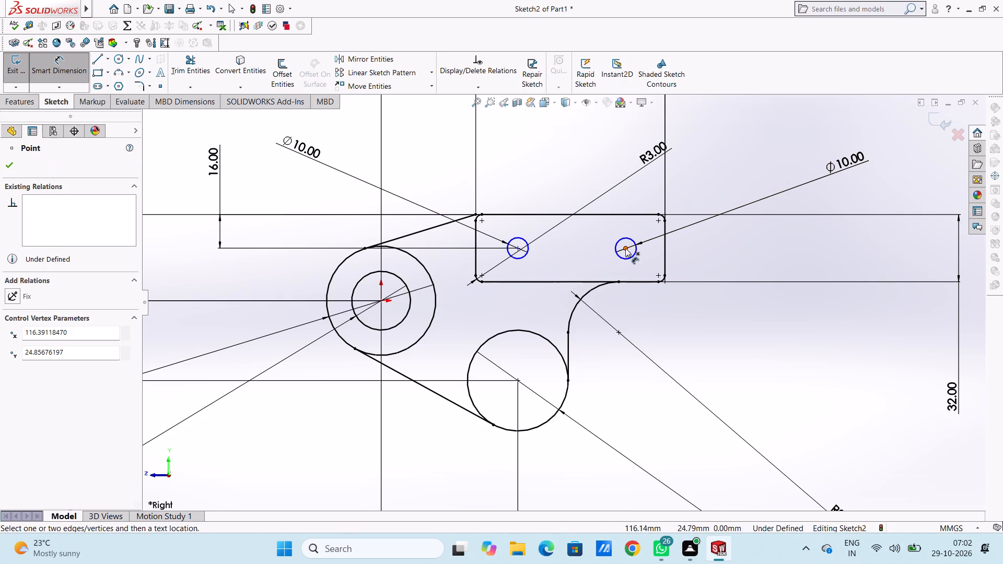
pyautogui.click(624, 215)
pyautogui.click(922, 167)
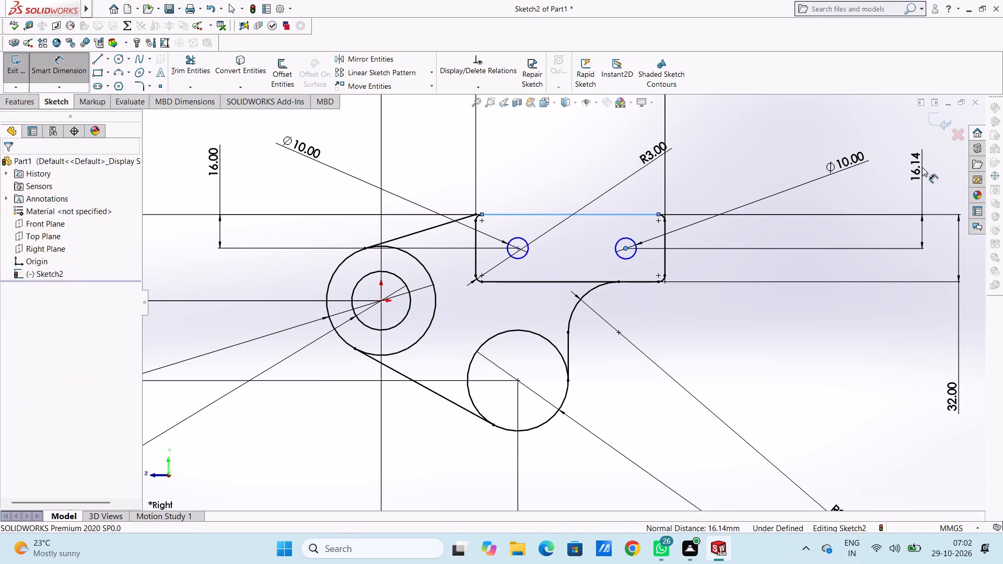
pyautogui.write('16')
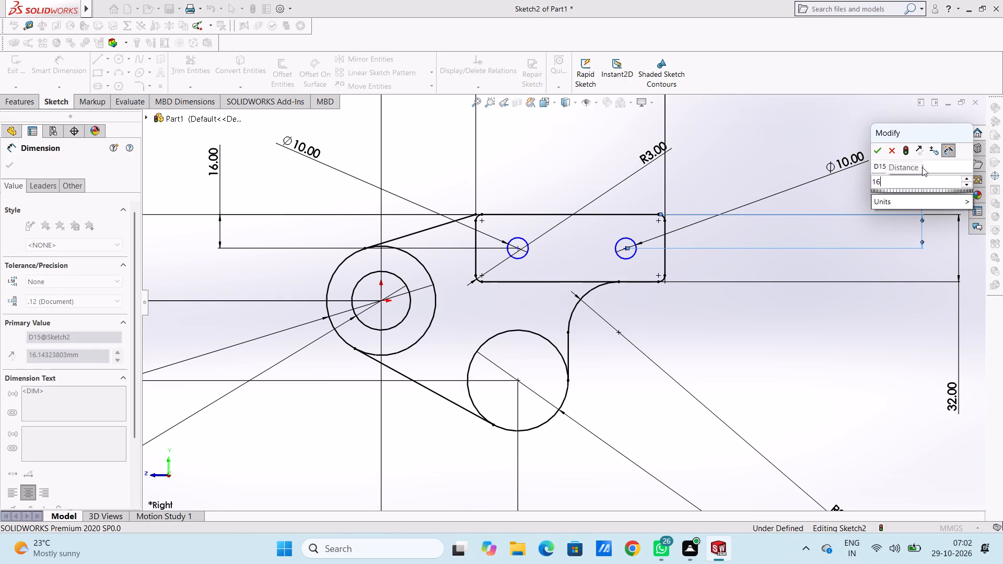
pyautogui.press('Return')
pyautogui.click(814, 362)
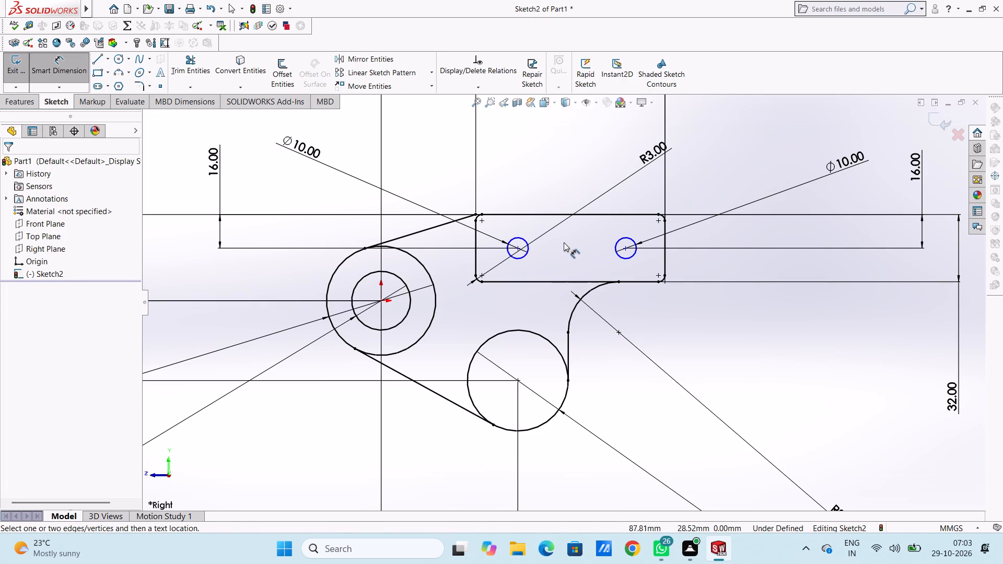
# Dimension the horizontal distance between the centres of the two 10 mm circles as 55 mm.
pyautogui.click(518, 249)
pyautogui.click(625, 249)
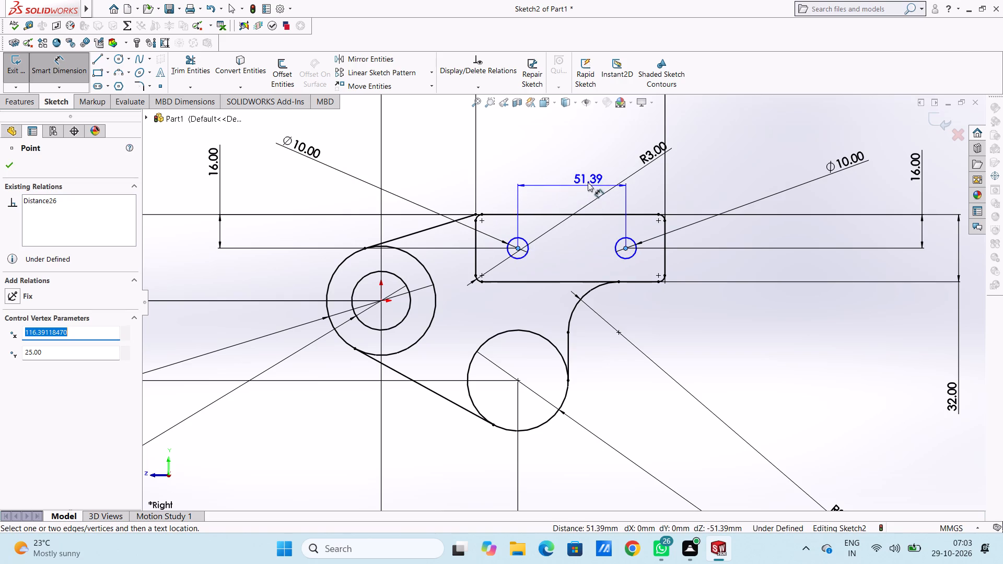
pyautogui.scroll(2, 587, 177)
pyautogui.scroll(-1, 569, 159)
pyautogui.scroll(3, 569, 159)
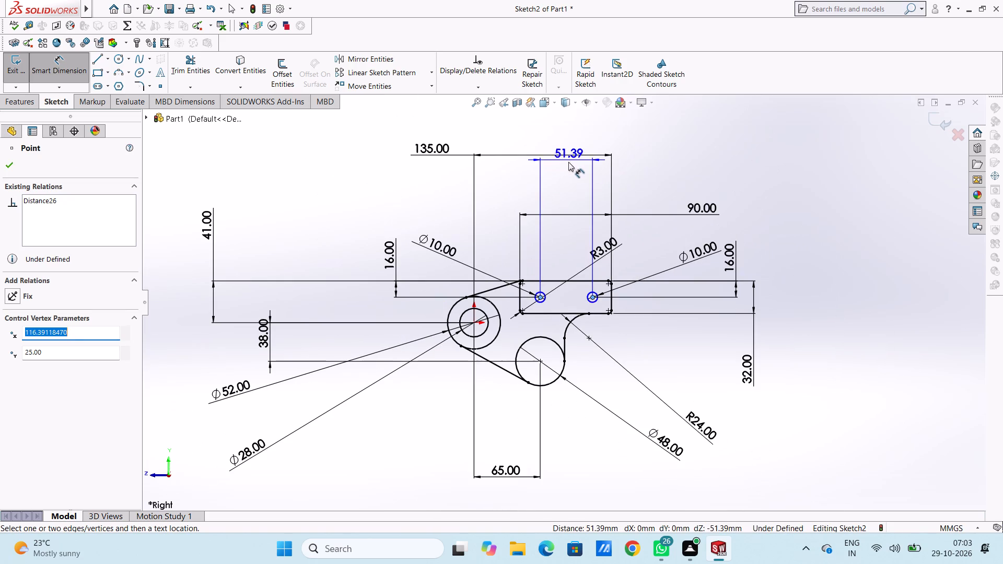
pyautogui.click(540, 179)
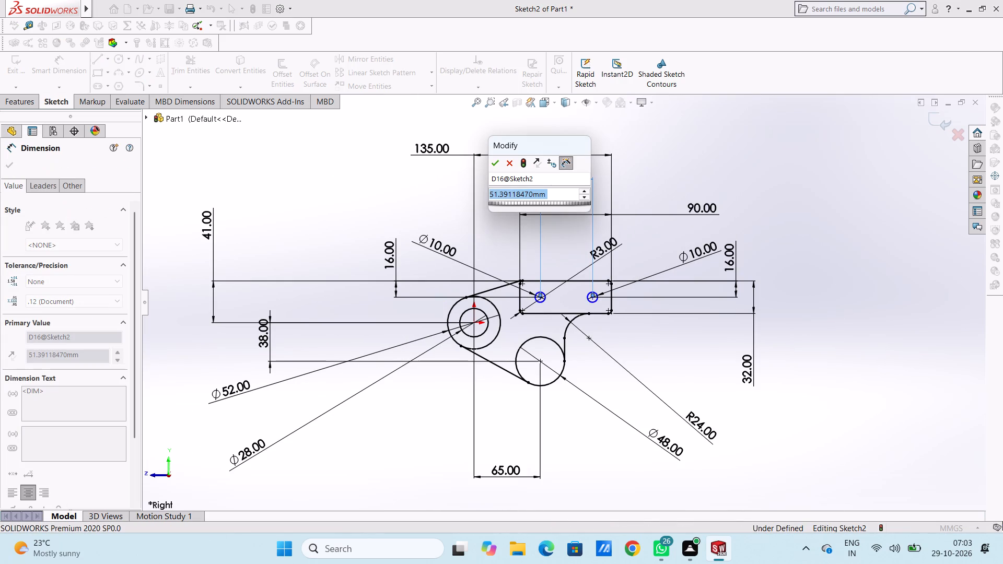
pyautogui.write('55')
pyautogui.press('Return')
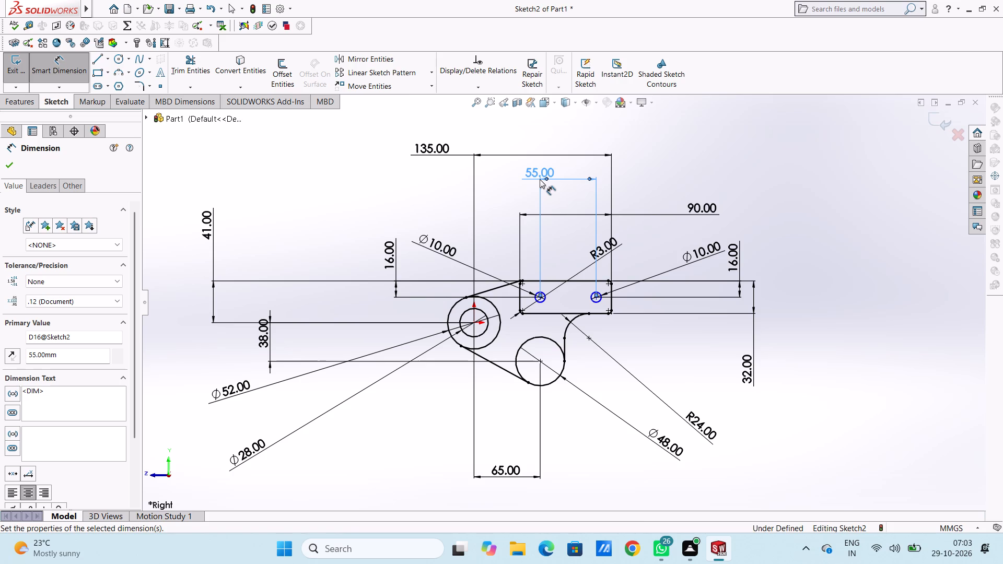
pyautogui.click(491, 207)
# Dimension the centre of the outer 10 mm circle 20 mm from the rectangle's right vertical edge.
pyautogui.scroll(-3, 586, 326)
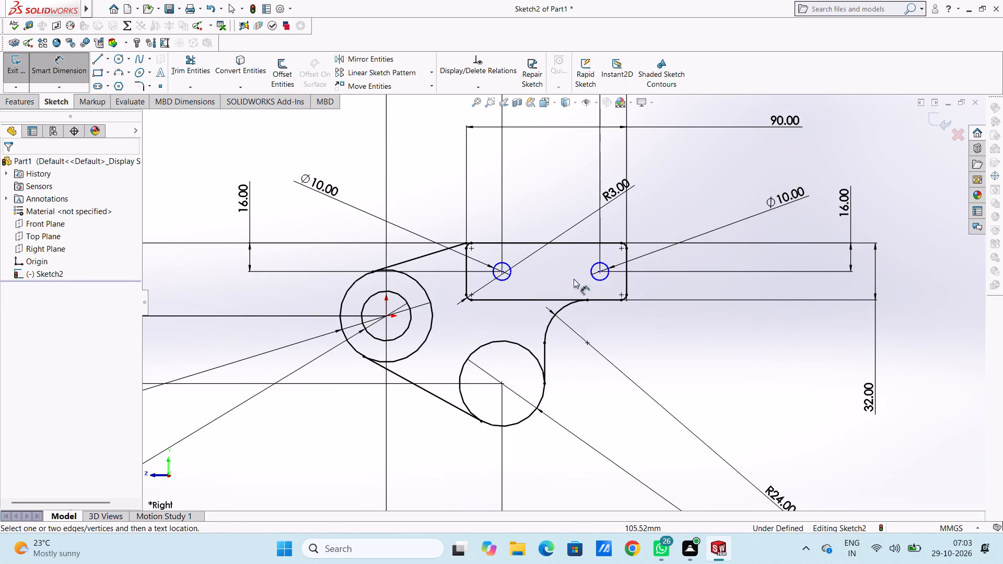
pyautogui.scroll(-3, 588, 261)
pyautogui.click(603, 285)
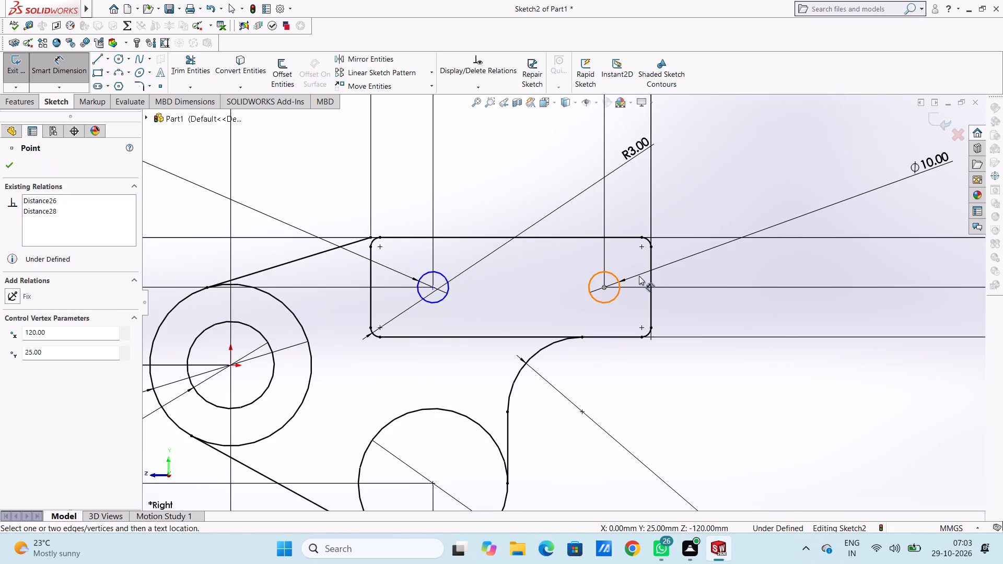
pyautogui.click(652, 281)
pyautogui.scroll(4, 655, 388)
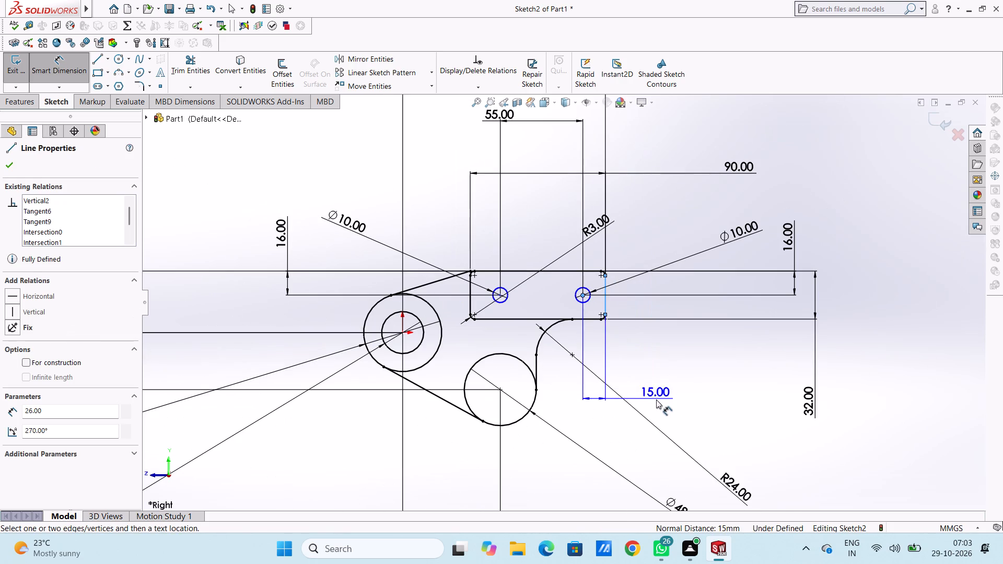
pyautogui.click(692, 406)
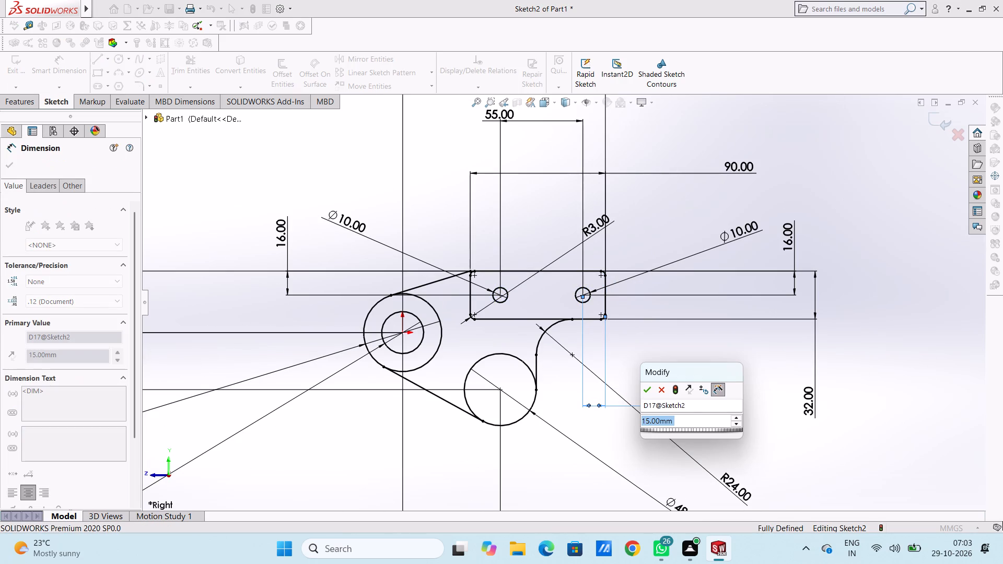
pyautogui.write('20')
pyautogui.press('Return')
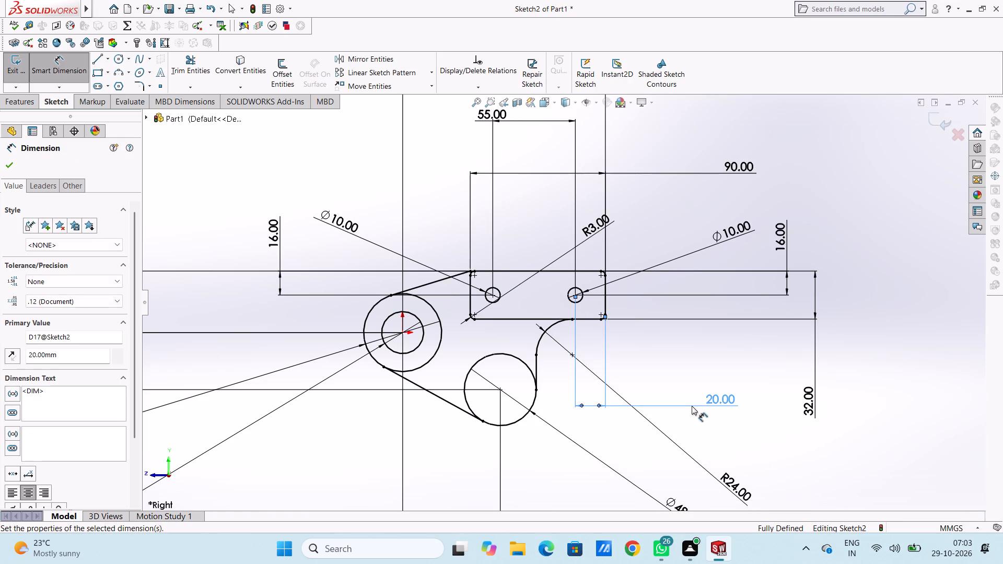
pyautogui.click(649, 334)
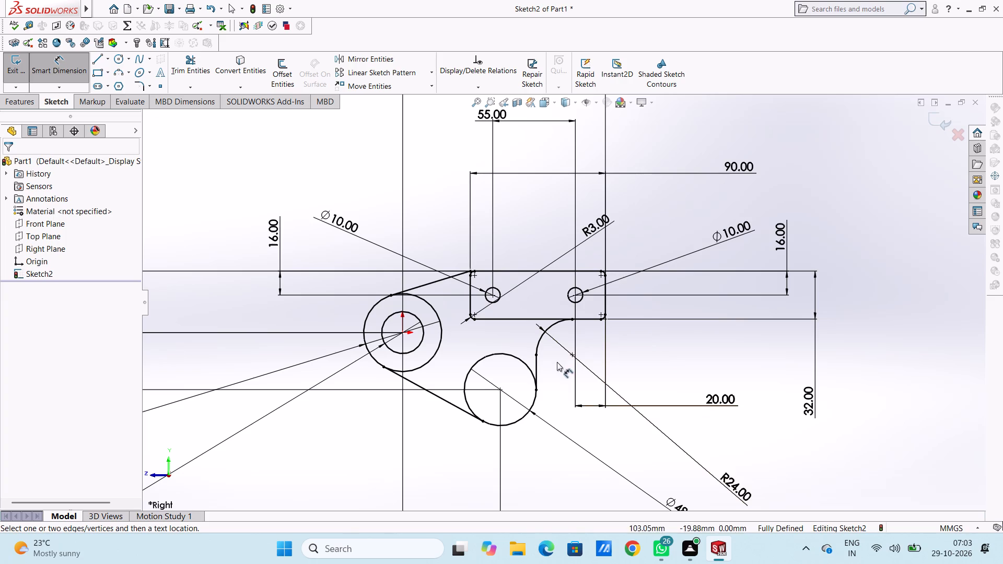
pyautogui.click(81, 69)
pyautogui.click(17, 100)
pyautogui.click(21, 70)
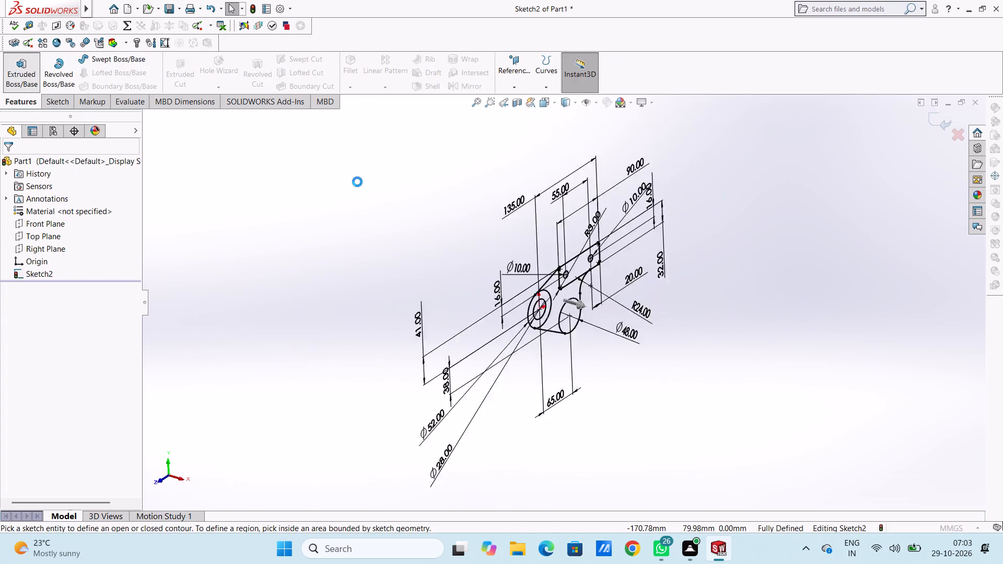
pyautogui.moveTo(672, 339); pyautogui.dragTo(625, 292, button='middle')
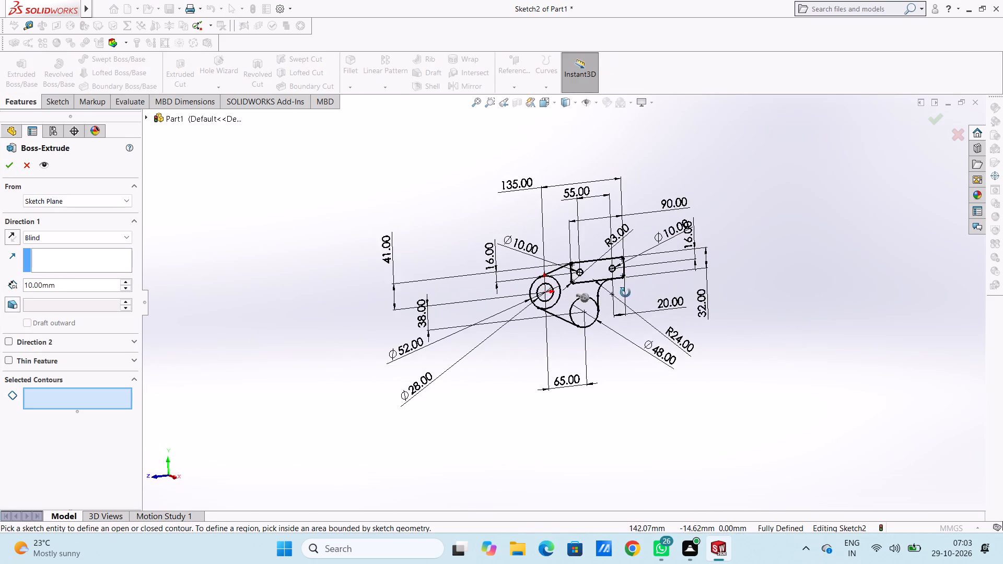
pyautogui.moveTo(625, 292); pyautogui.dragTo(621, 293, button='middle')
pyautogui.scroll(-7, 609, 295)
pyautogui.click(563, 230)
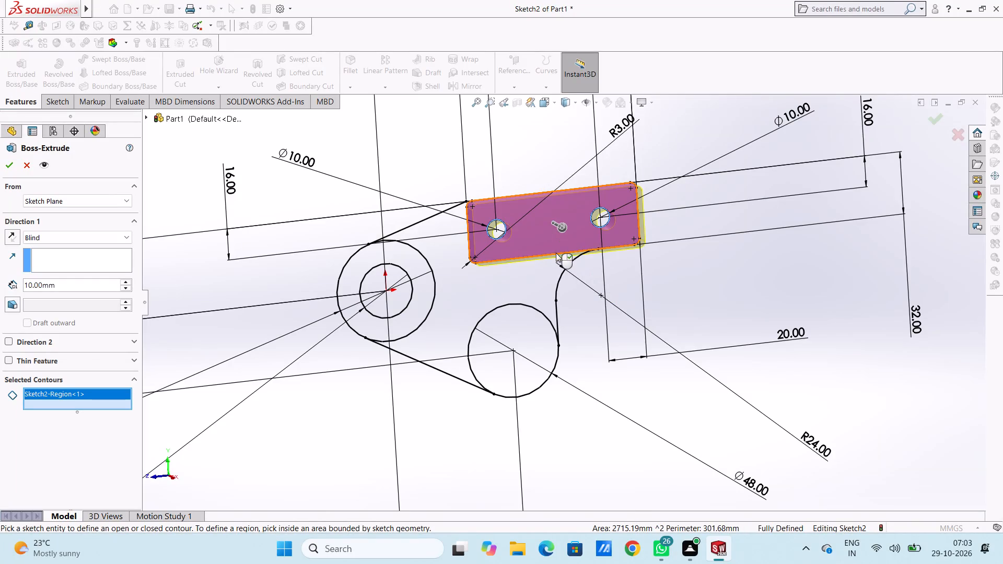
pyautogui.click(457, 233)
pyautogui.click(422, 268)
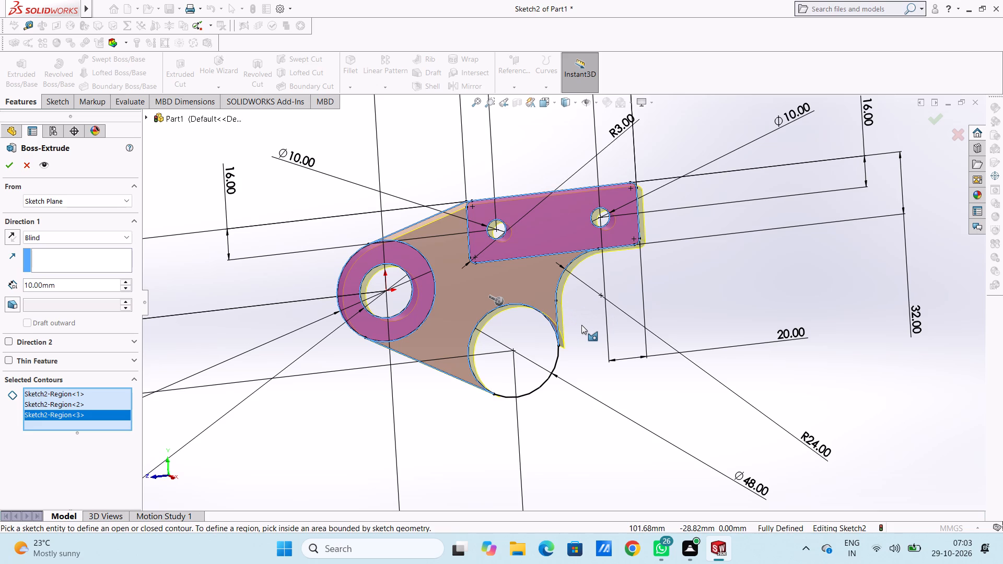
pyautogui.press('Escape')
# Sketch a circle of about 10 mm radius concentric with the 48 mm circle.
pyautogui.hotkey('ctrl', '4')
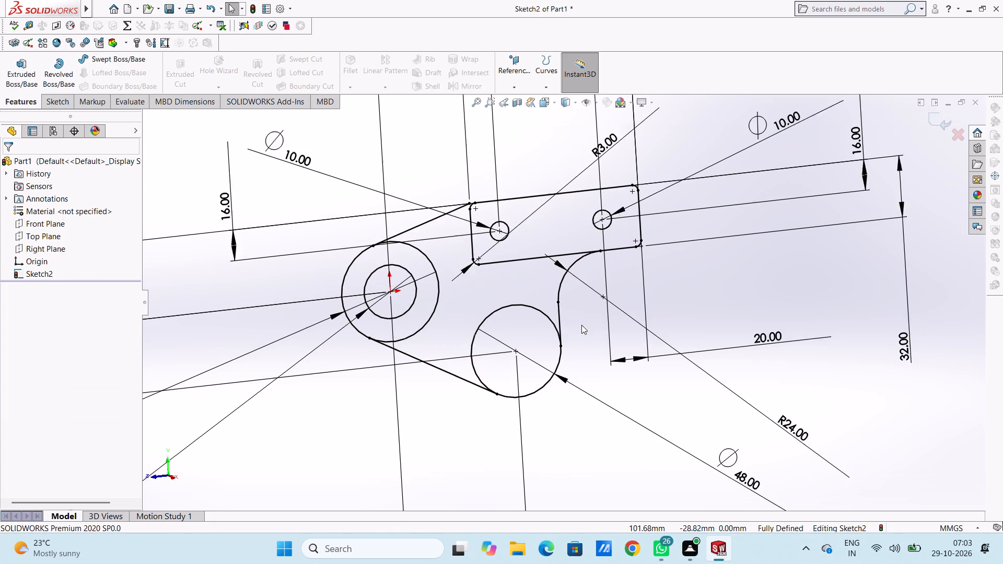
pyautogui.scroll(-5, 638, 356)
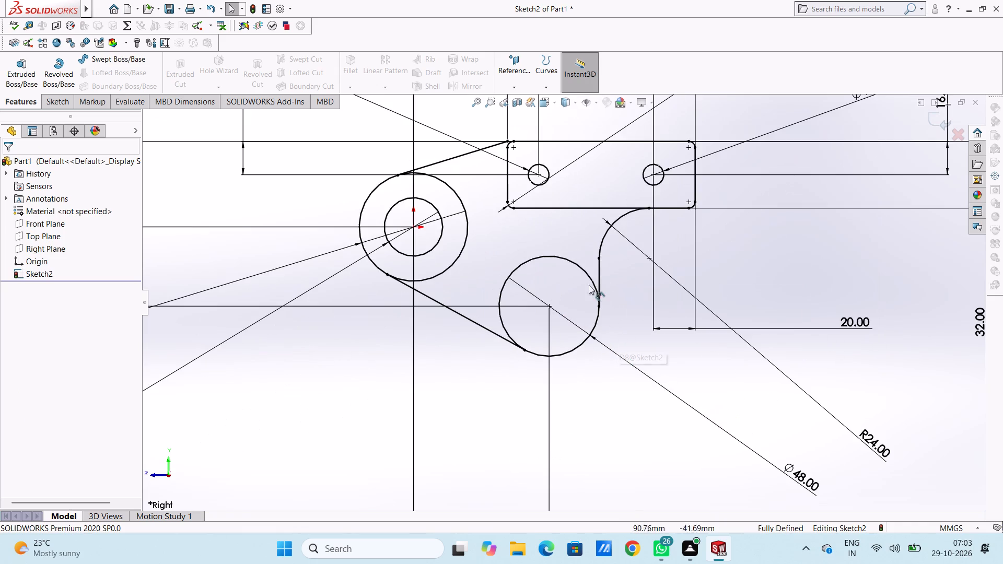
pyautogui.scroll(3, 544, 183)
pyautogui.scroll(-3, 550, 206)
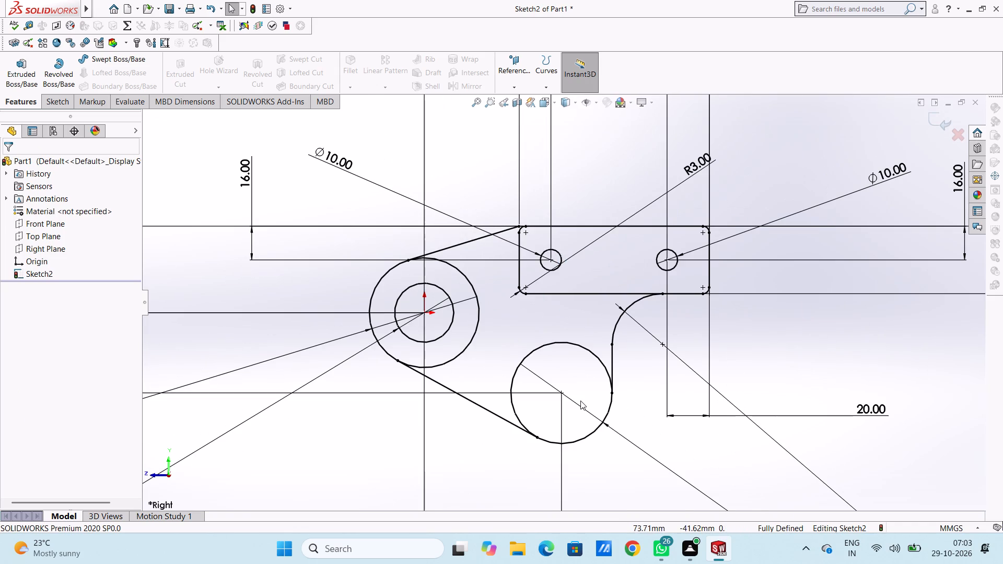
pyautogui.scroll(2, 580, 401)
pyautogui.scroll(-3, 579, 401)
pyautogui.scroll(2, 549, 345)
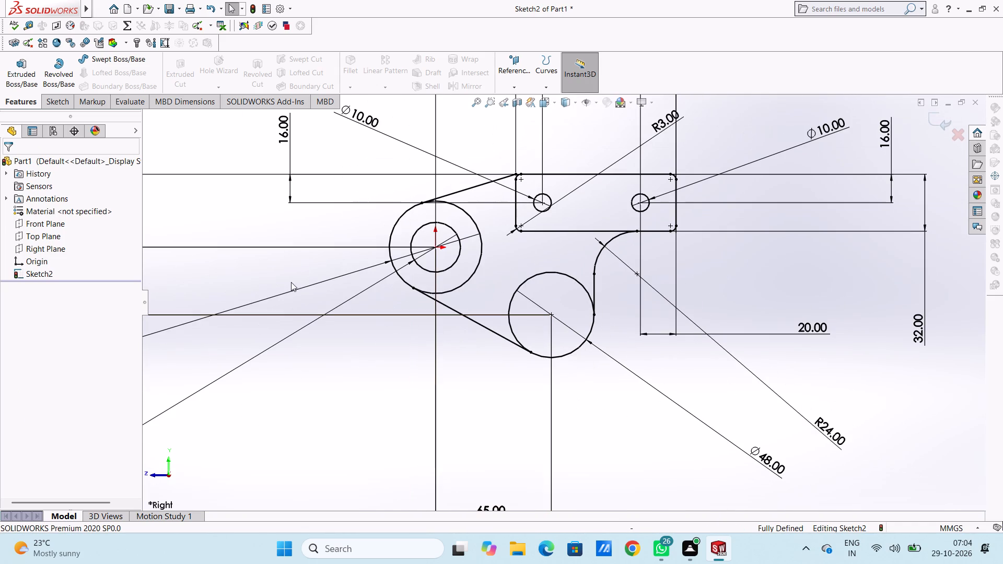
pyautogui.click(59, 108)
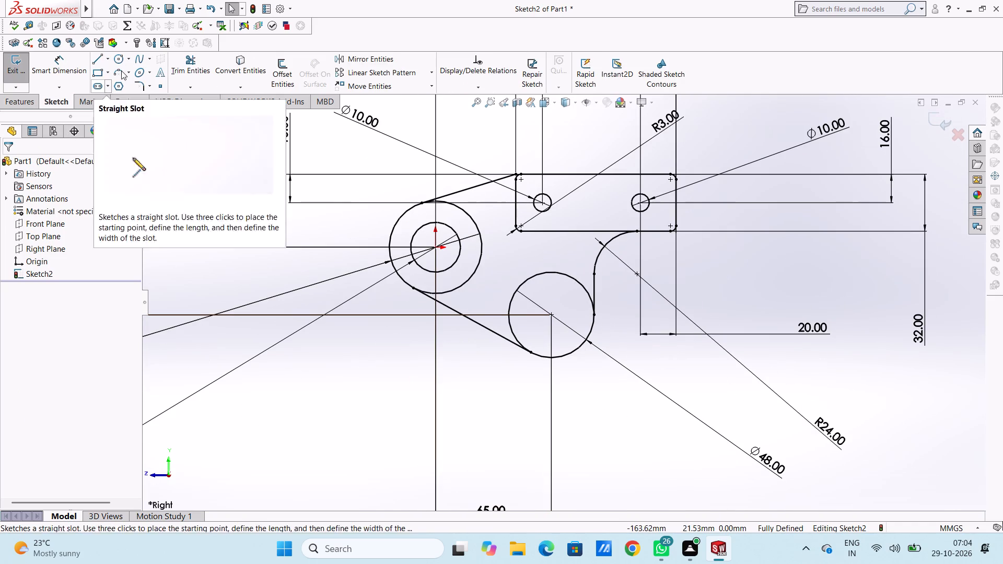
pyautogui.click(116, 61)
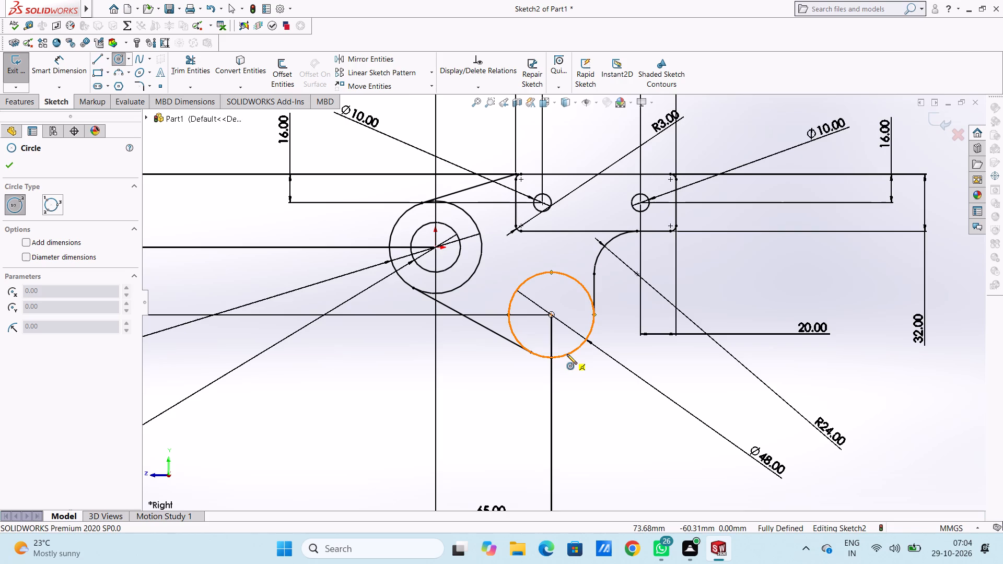
pyautogui.click(551, 315)
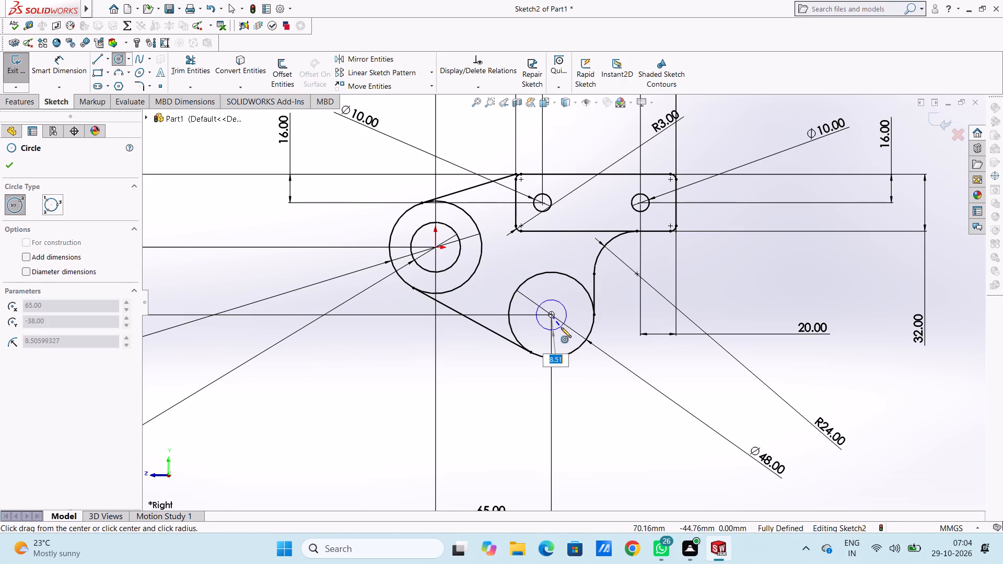
pyautogui.click(562, 330)
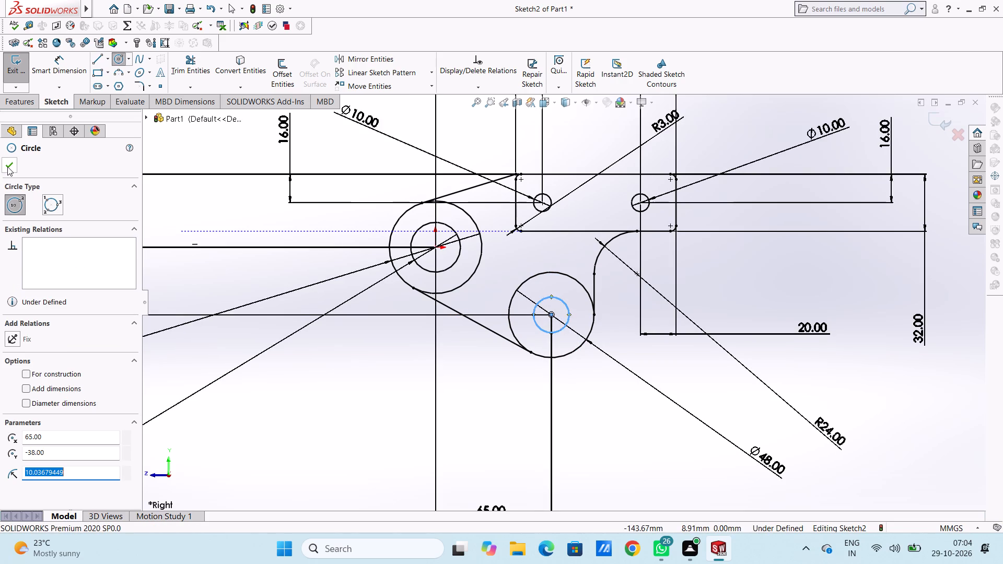
pyautogui.click(7, 166)
pyautogui.click(186, 201)
# Dimension the diameter of the circle inside the 48 mm circle as 20 mm.
pyautogui.click(56, 65)
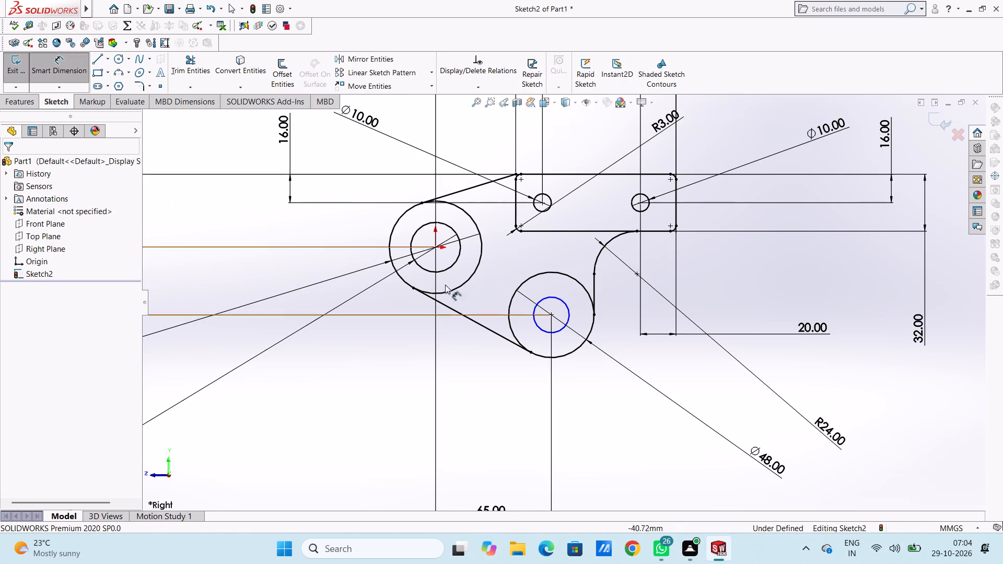
pyautogui.click(539, 330)
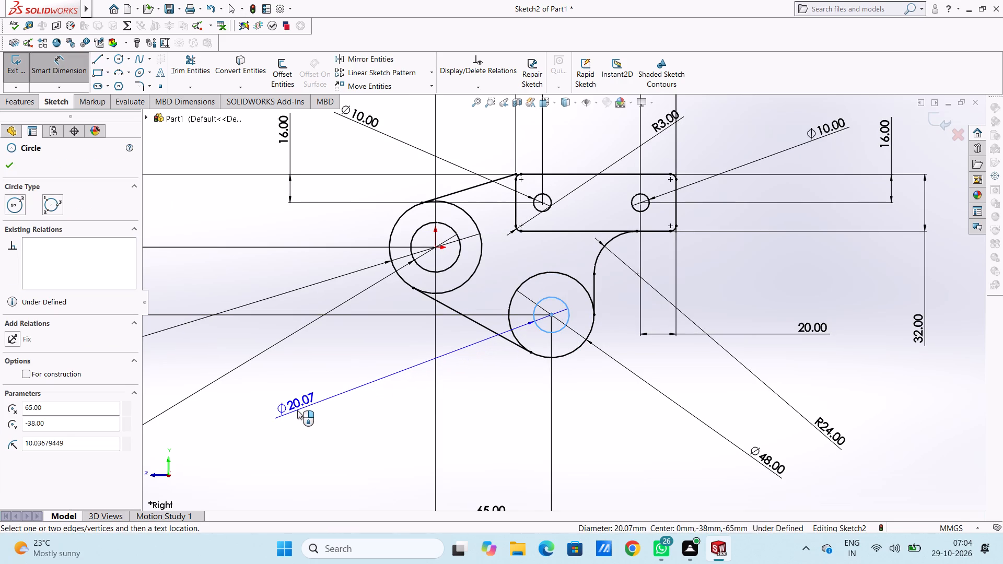
pyautogui.click(297, 410)
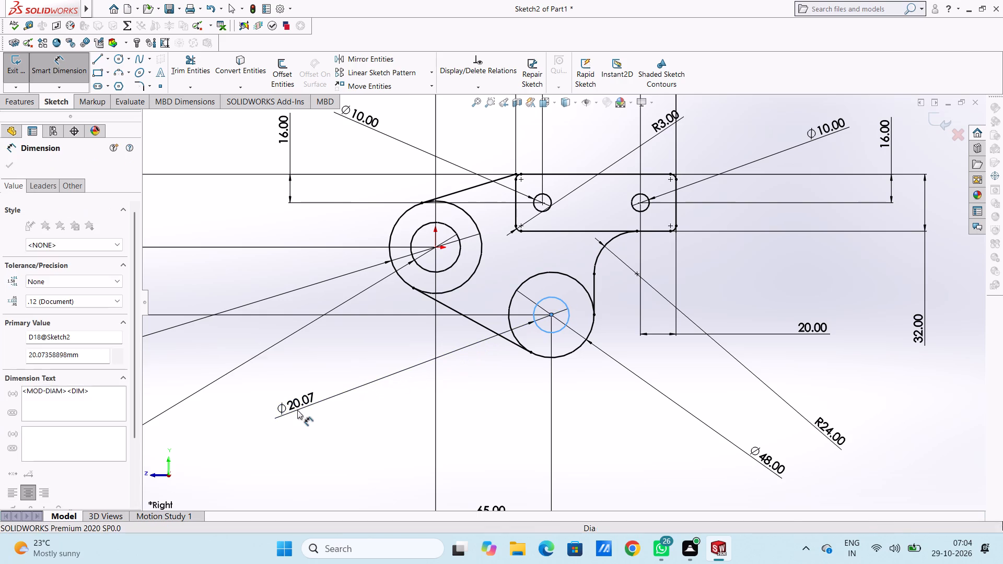
pyautogui.write('20')
pyautogui.press('Return')
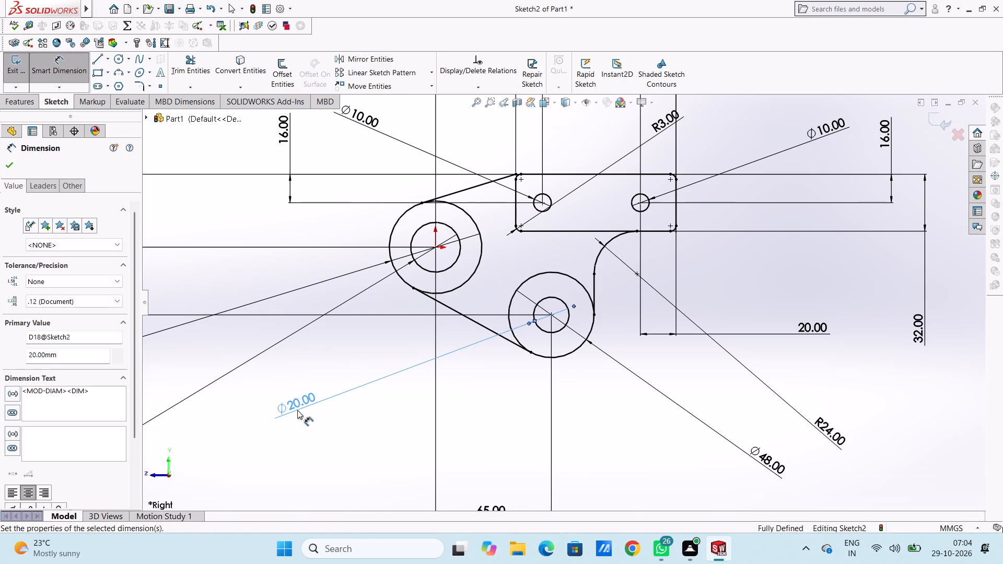
pyautogui.click(380, 352)
pyautogui.scroll(1, 381, 350)
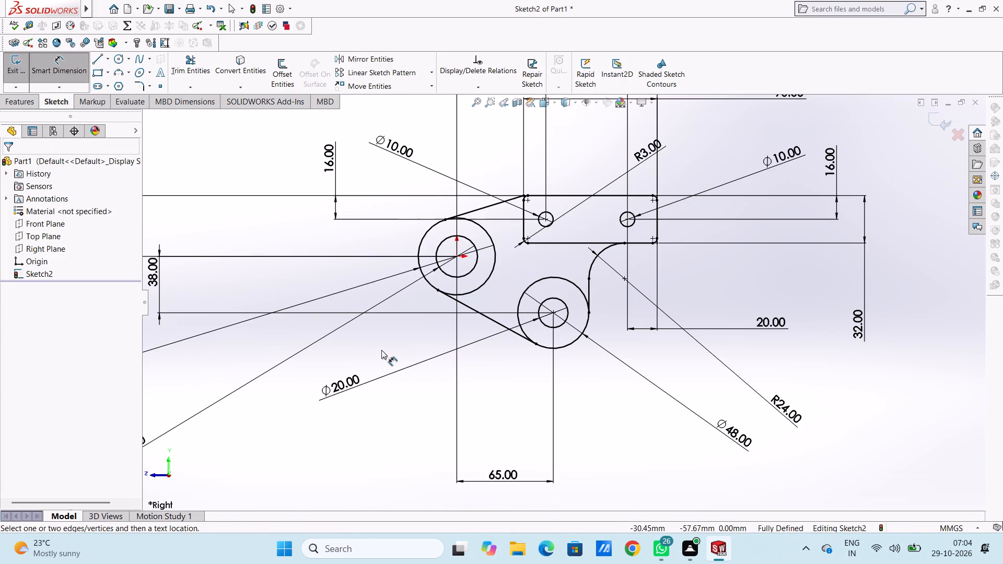
pyautogui.click(61, 71)
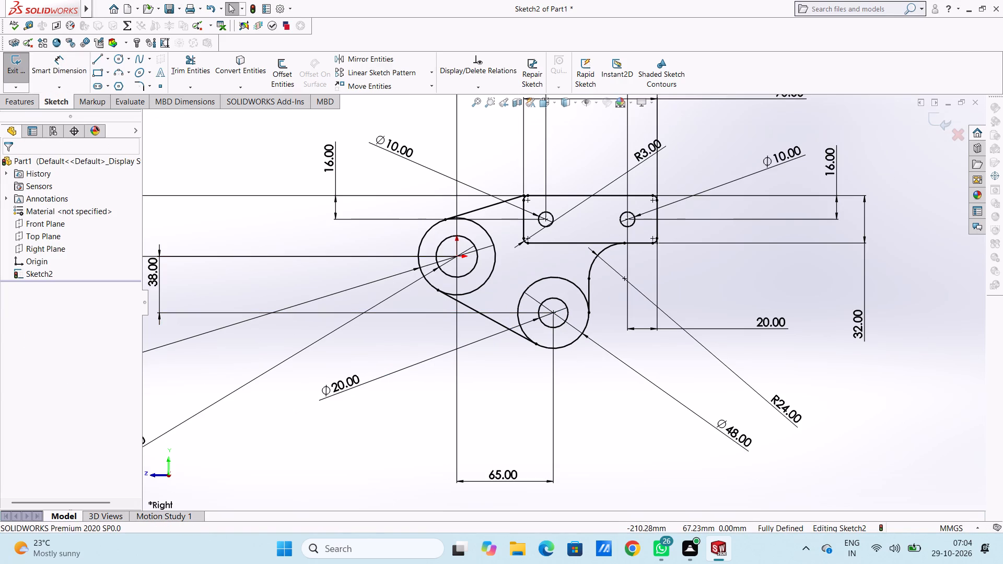
# Extrude the four bracket regions of the sketch 16 mm blind, including both boss rings and leaving all four holes open.
pyautogui.click(18, 101)
pyautogui.click(18, 80)
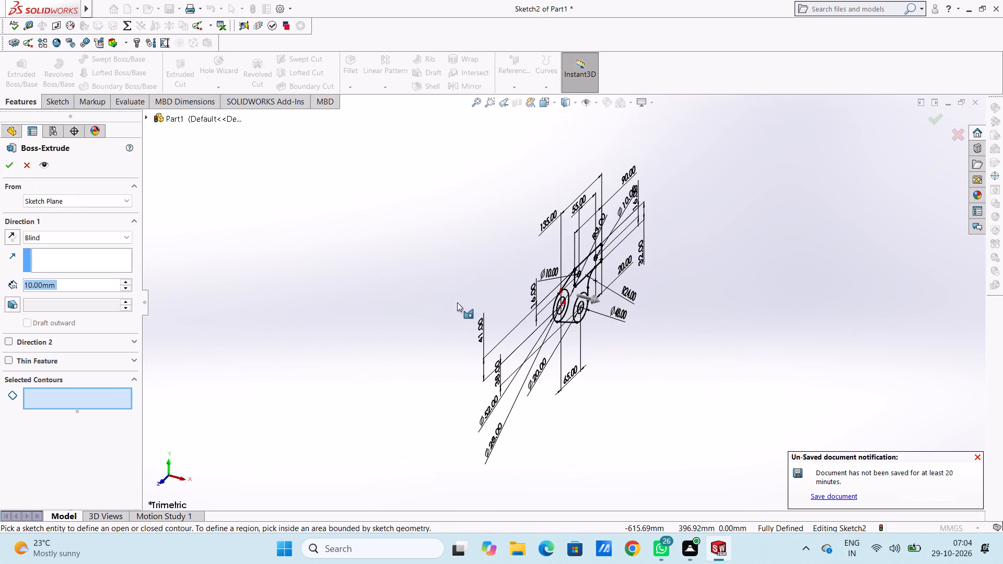
pyautogui.moveTo(660, 379); pyautogui.dragTo(645, 310, button='middle')
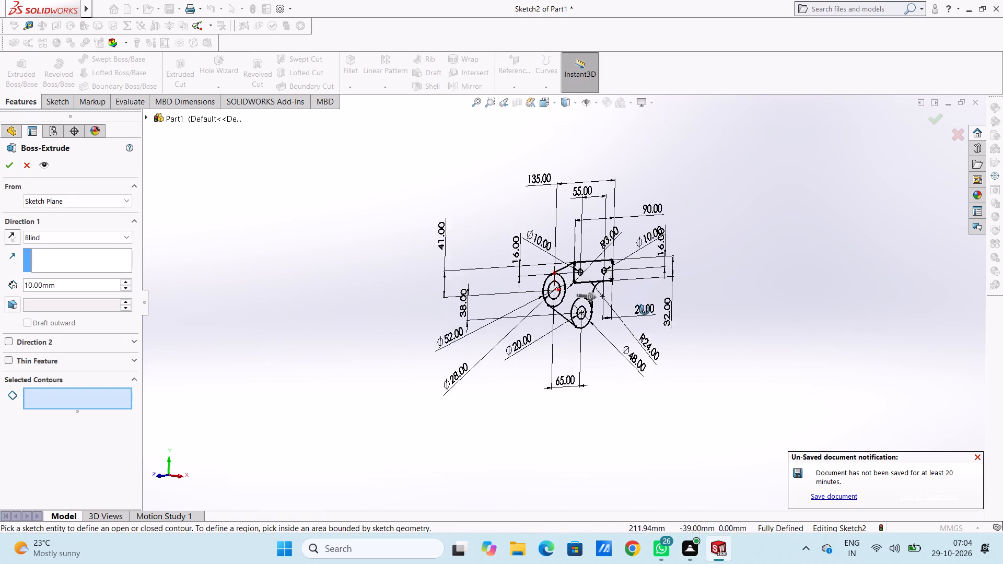
pyautogui.moveTo(645, 310); pyautogui.dragTo(601, 325, button='middle')
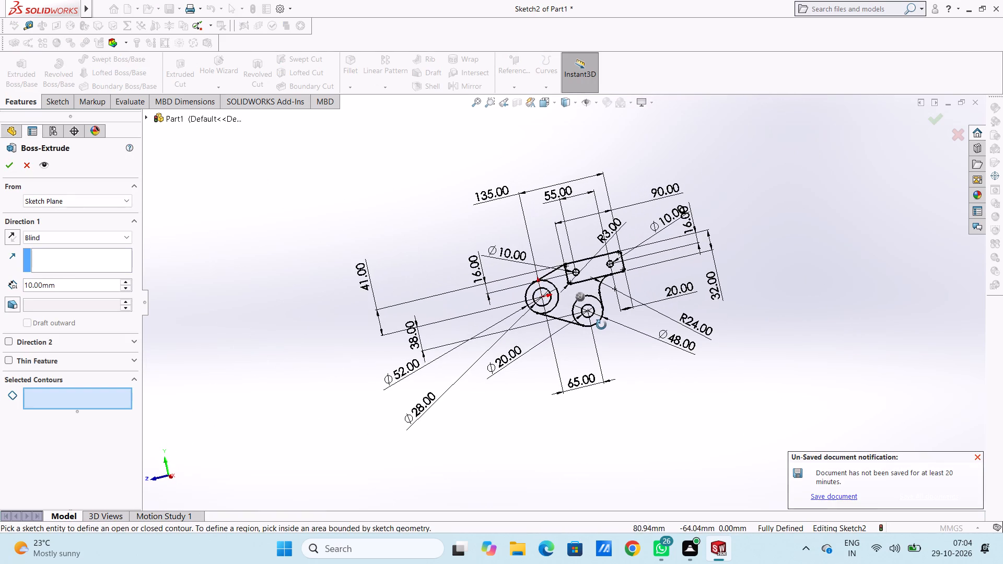
pyautogui.moveTo(601, 325); pyautogui.dragTo(604, 325, button='middle')
pyautogui.scroll(-6, 592, 296)
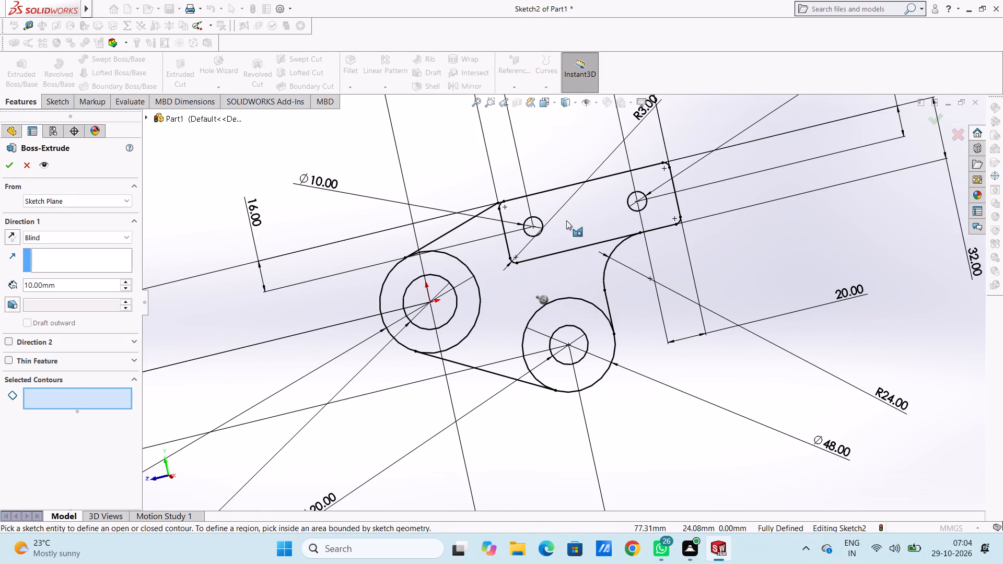
pyautogui.click(566, 220)
pyautogui.click(467, 255)
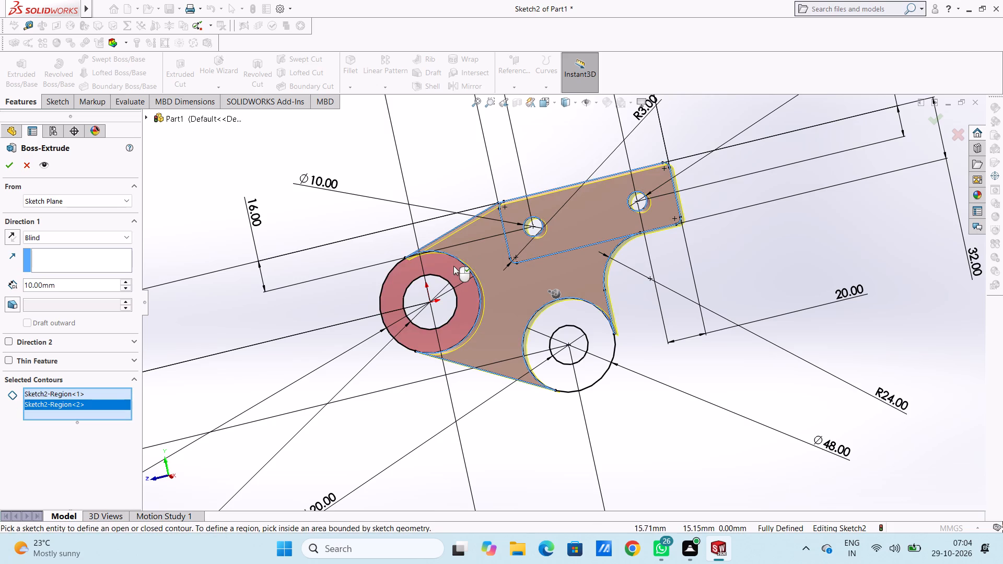
pyautogui.click(453, 265)
pyautogui.click(583, 316)
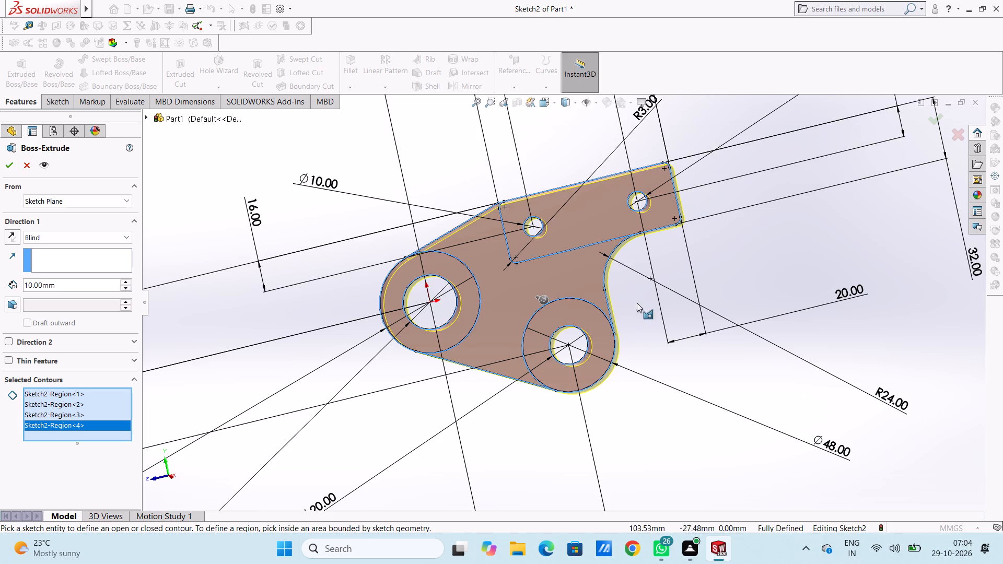
pyautogui.moveTo(637, 298); pyautogui.dragTo(684, 288, button='middle')
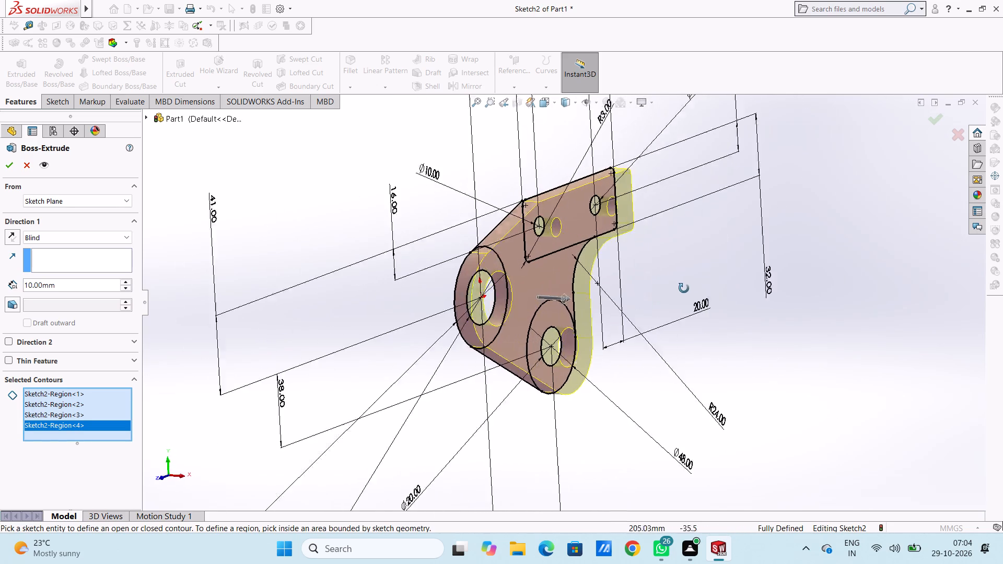
pyautogui.moveTo(684, 288); pyautogui.dragTo(683, 284, button='middle')
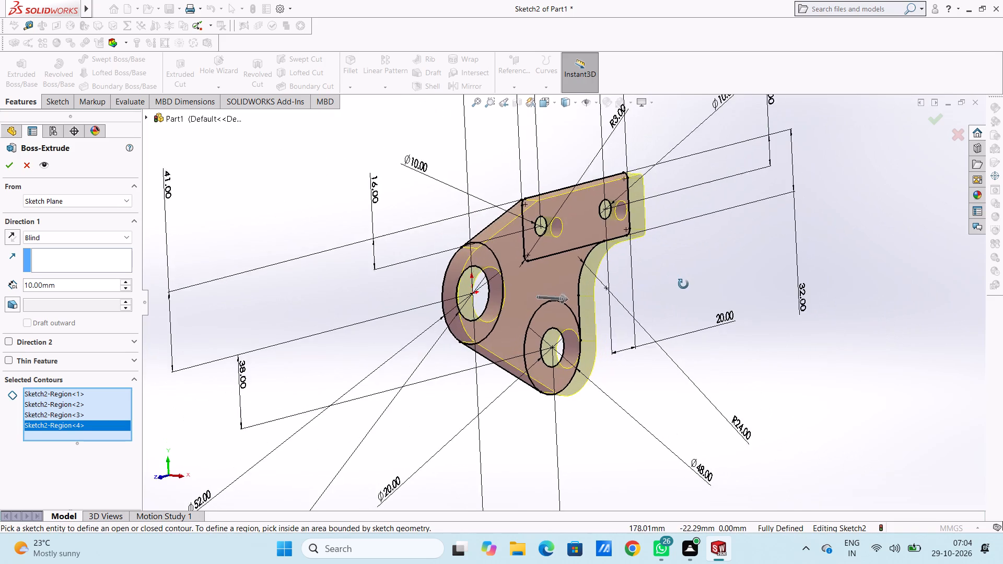
pyautogui.moveTo(683, 284); pyautogui.dragTo(648, 281, button='middle')
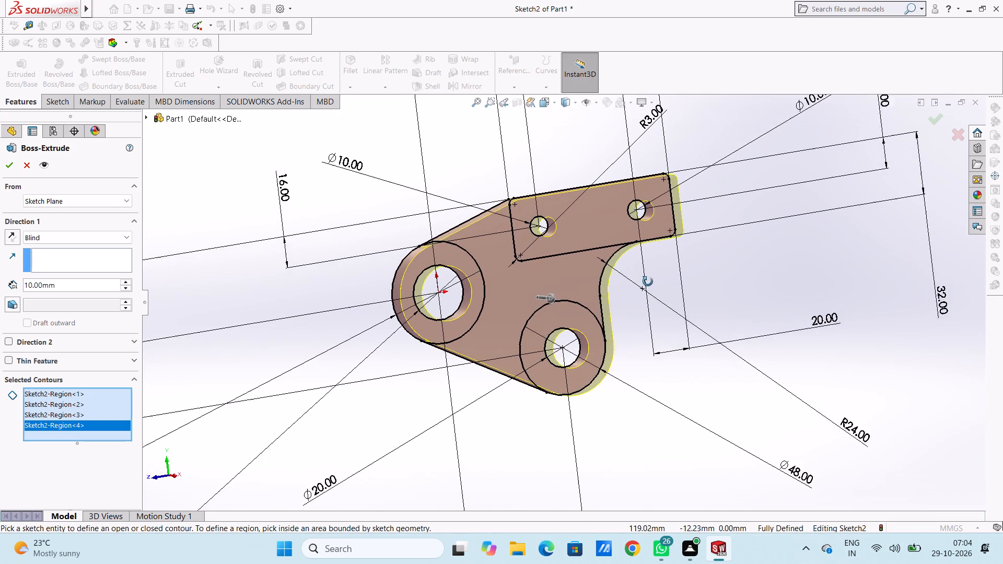
pyautogui.moveTo(648, 281); pyautogui.dragTo(663, 283, button='middle')
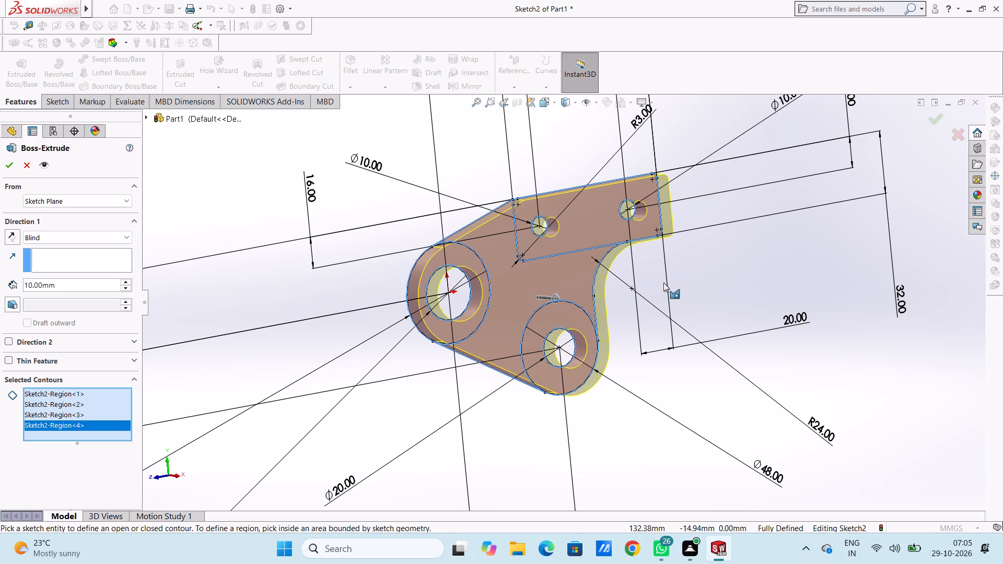
pyautogui.doubleClick(103, 286)
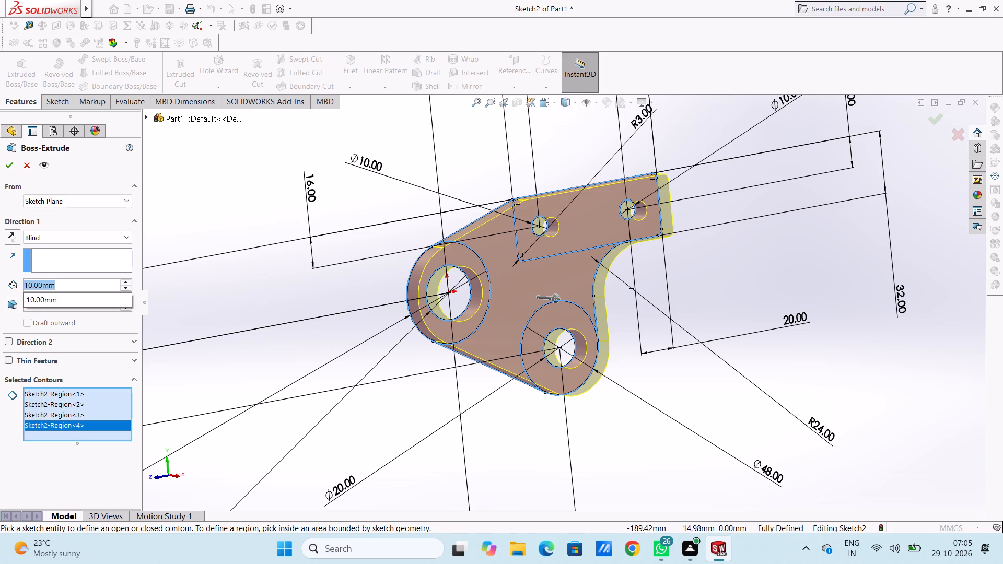
pyautogui.write('16')
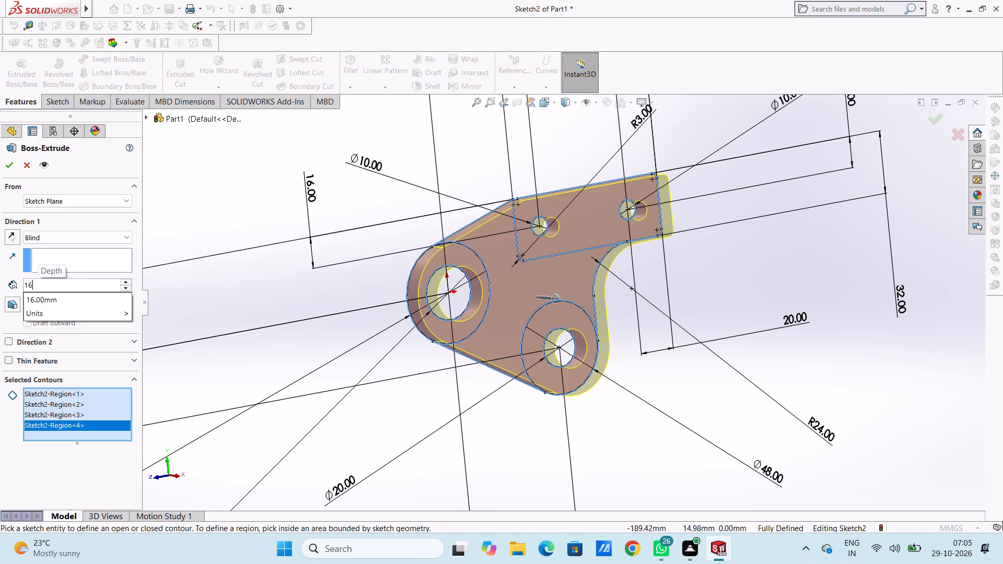
pyautogui.press('Return')
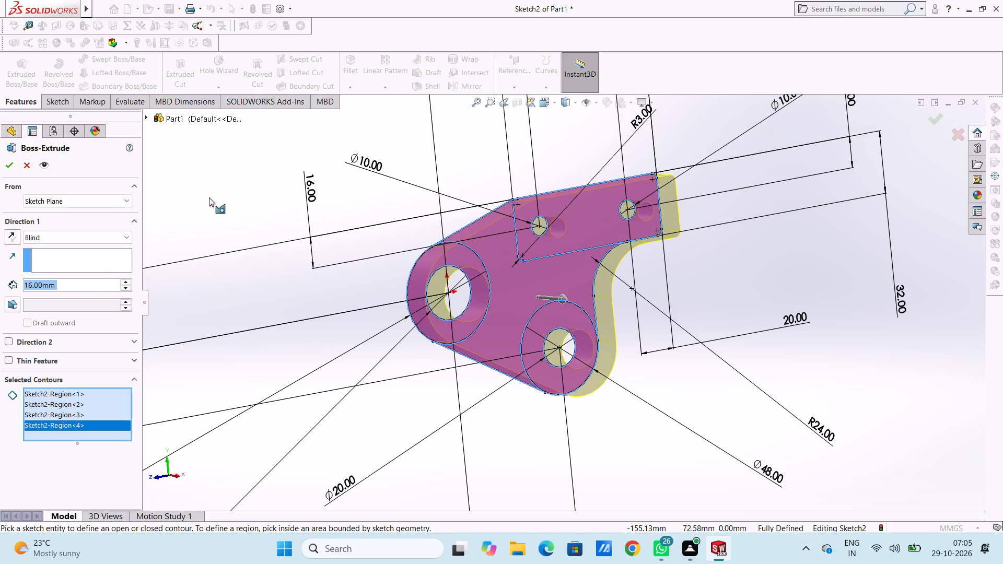
pyautogui.click(270, 210)
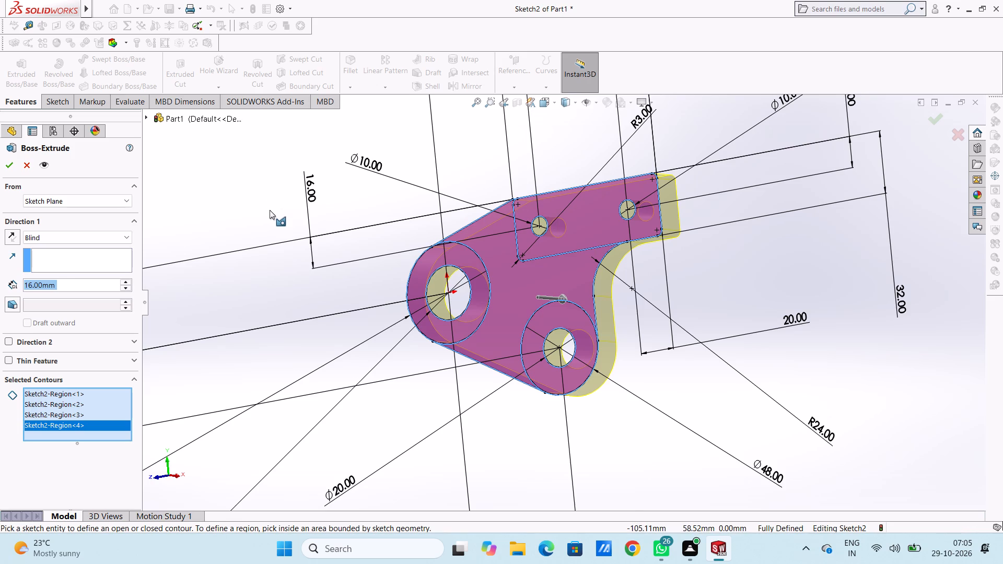
pyautogui.click(7, 165)
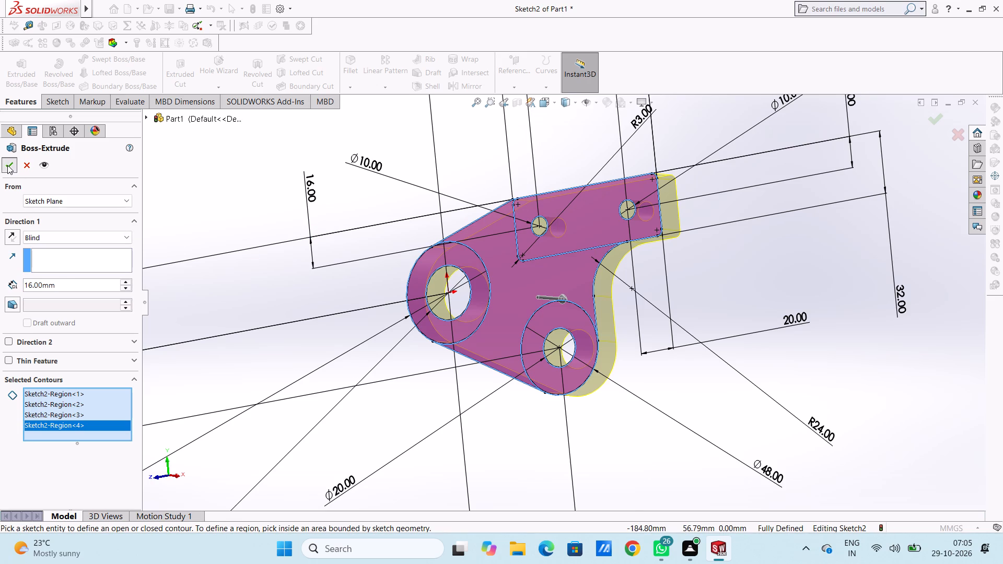
pyautogui.scroll(4, 234, 202)
pyautogui.click(365, 269)
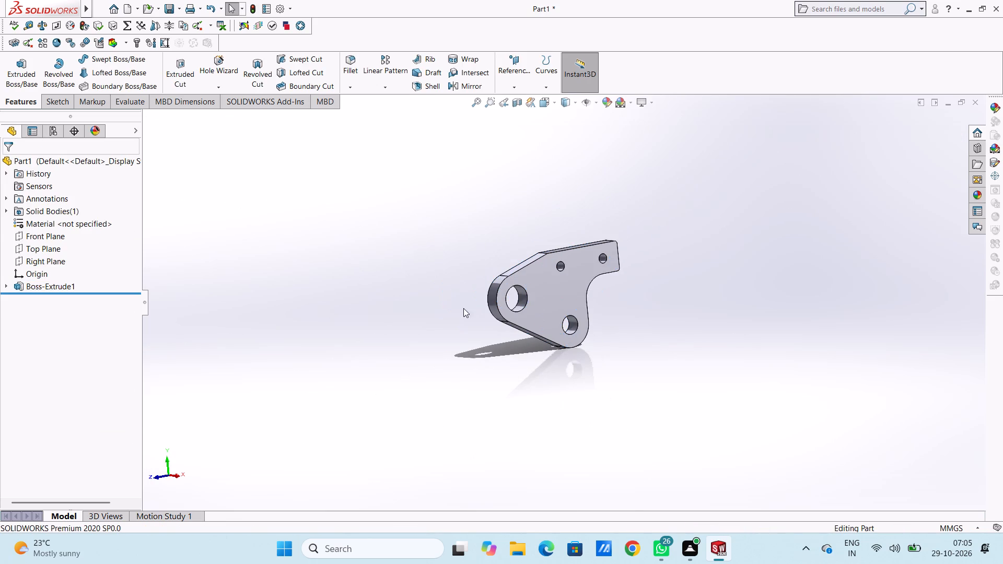
# Reuse Sketch2 to extrude the ring between the 52 mm and 28 mm circles 54 mm in the reversed direction, merged with the plate.
pyautogui.moveTo(625, 319); pyautogui.dragTo(638, 288, button='middle')
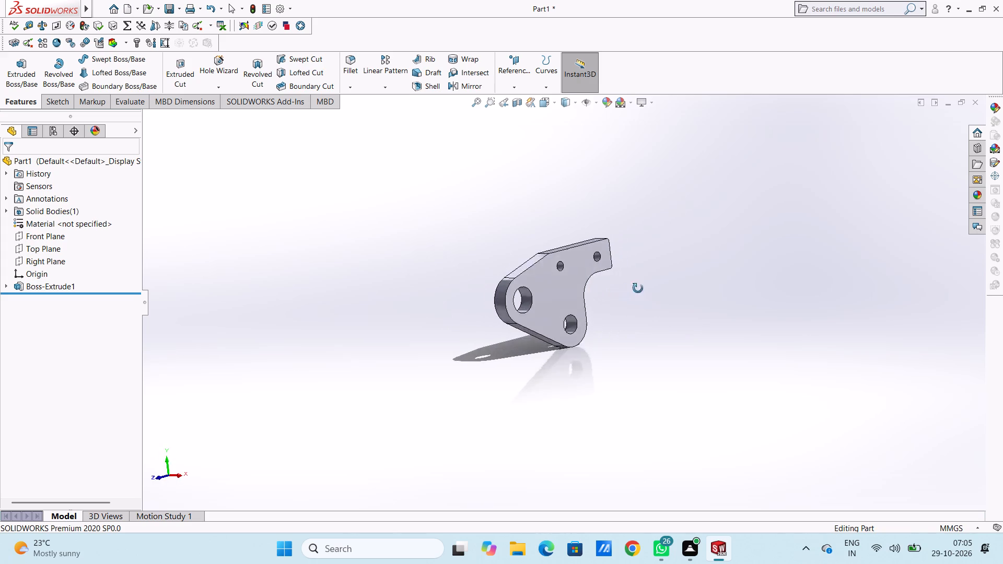
pyautogui.moveTo(638, 288); pyautogui.dragTo(602, 296, button='middle')
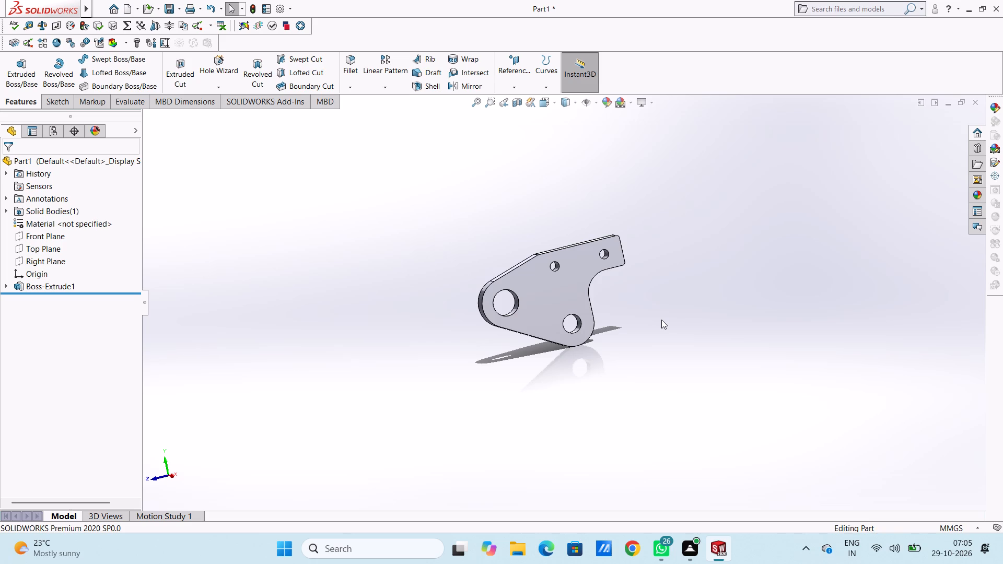
pyautogui.moveTo(662, 320); pyautogui.dragTo(676, 314, button='middle')
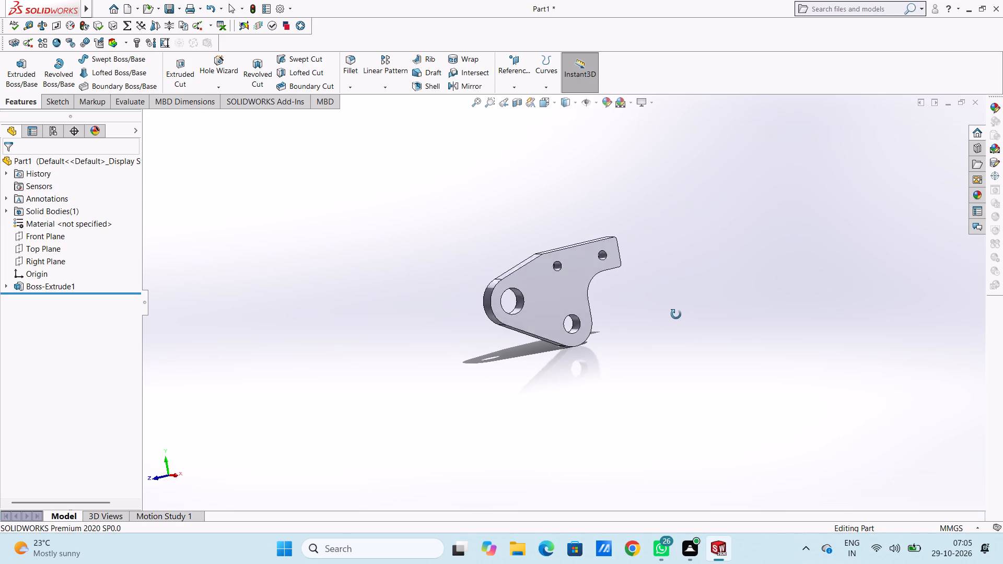
pyautogui.moveTo(676, 314); pyautogui.dragTo(671, 315, button='middle')
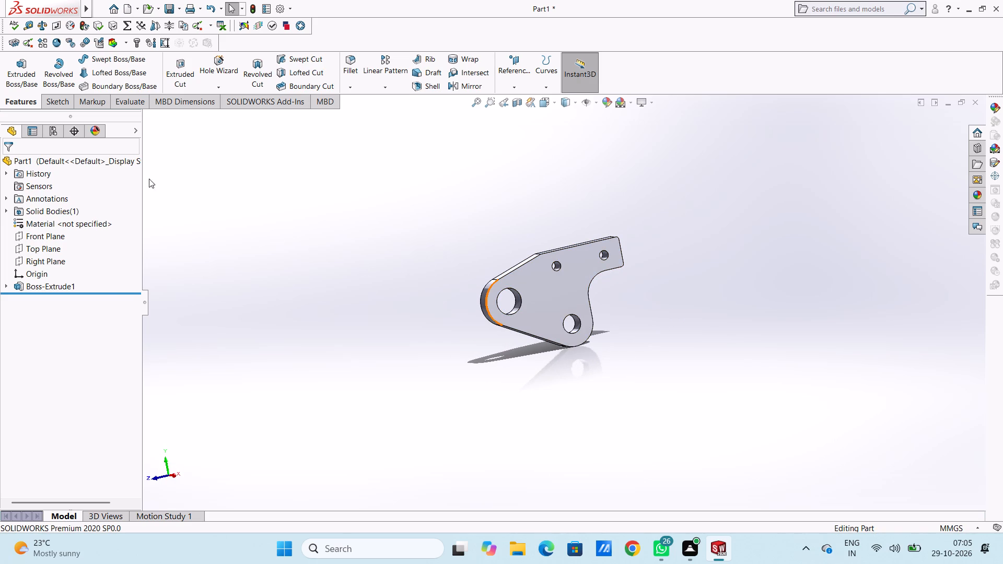
pyautogui.click(7, 288)
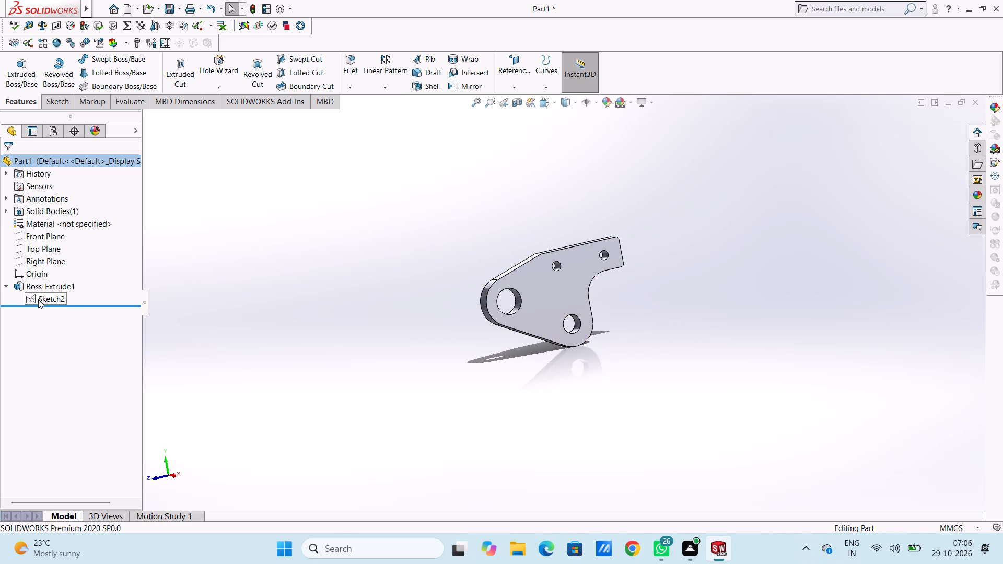
pyautogui.click(38, 299)
pyautogui.scroll(-5, 474, 308)
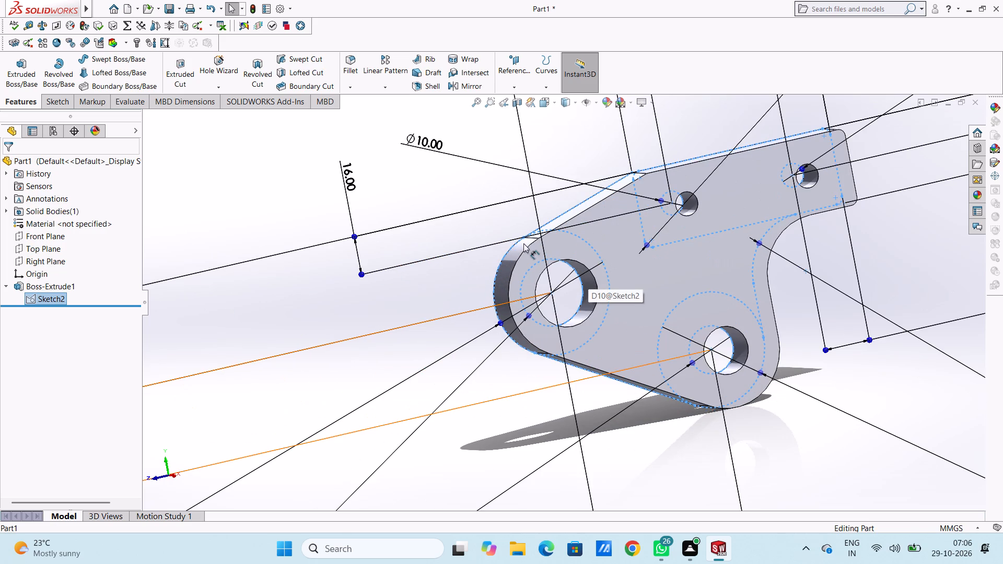
pyautogui.click(537, 251)
pyautogui.click(532, 264)
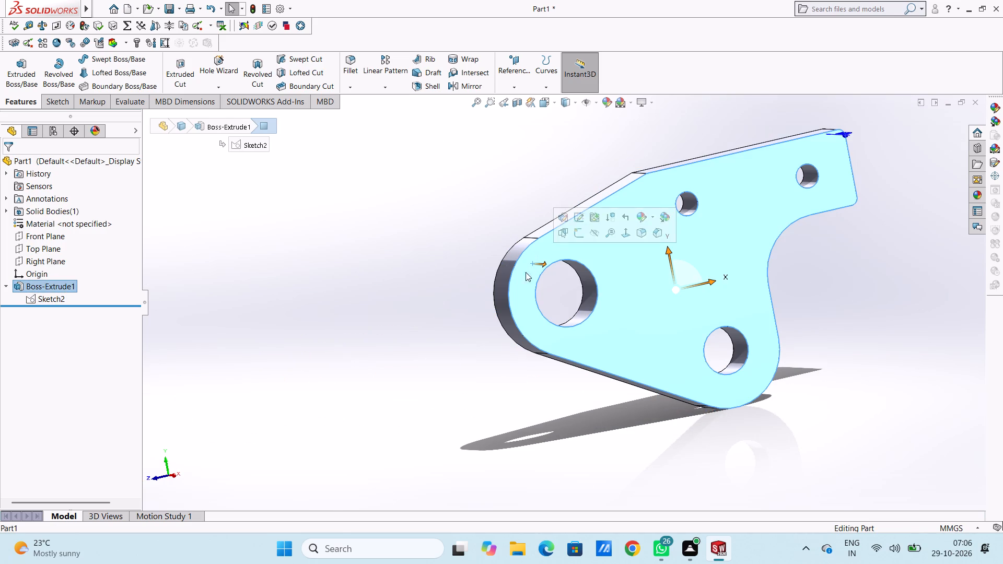
pyautogui.click(282, 224)
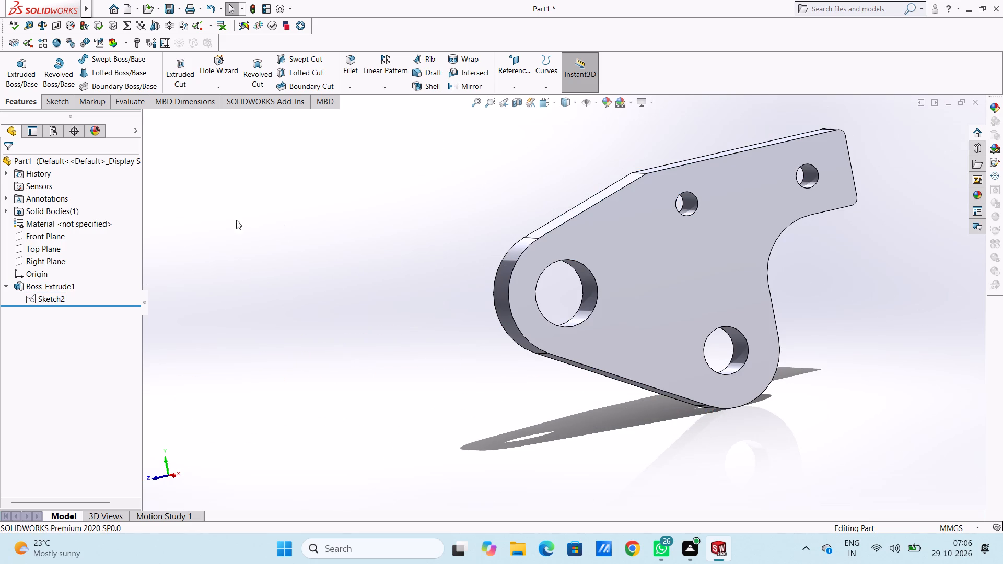
pyautogui.click(42, 302)
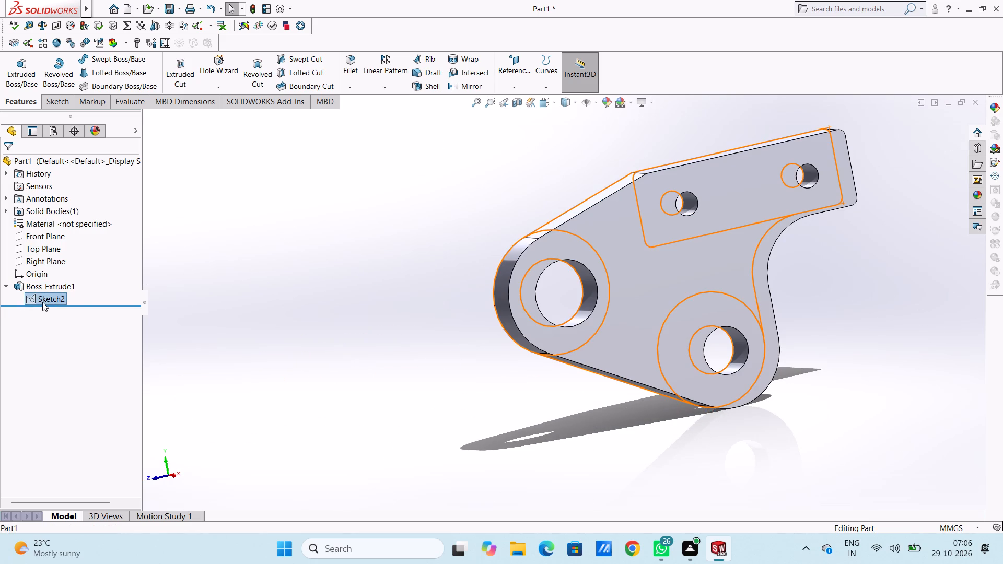
pyautogui.click(19, 68)
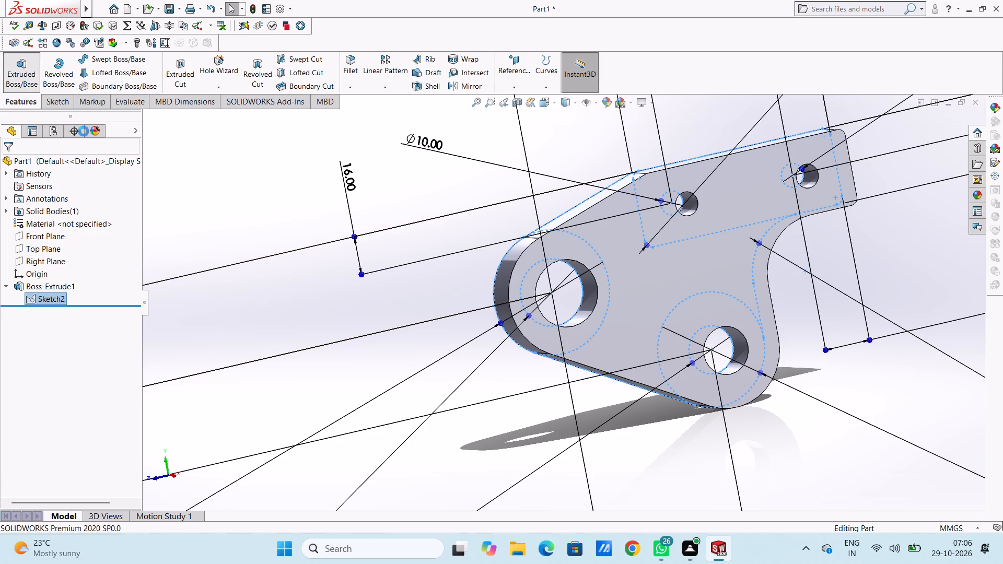
pyautogui.click(559, 249)
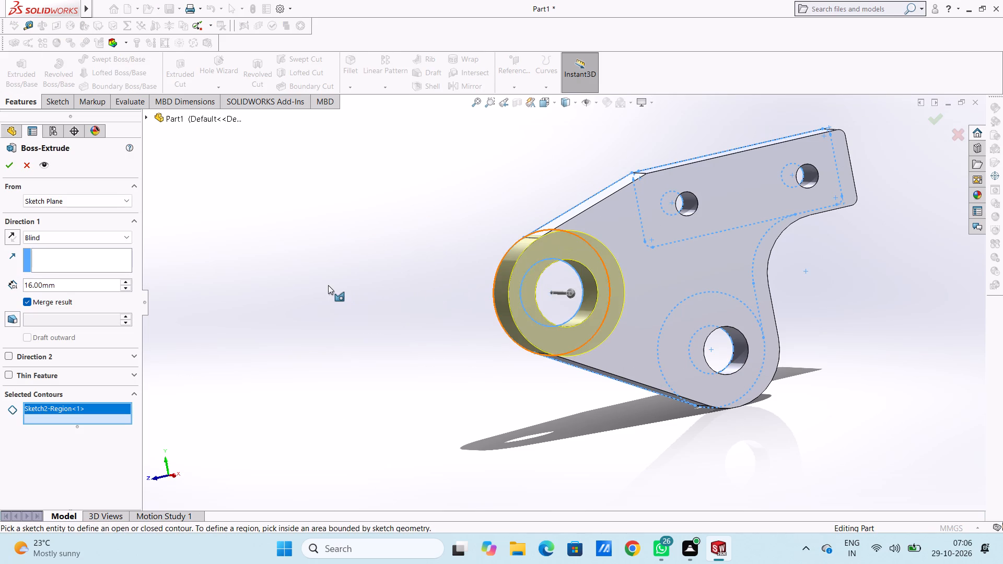
pyautogui.moveTo(328, 285); pyautogui.dragTo(358, 293, button='middle')
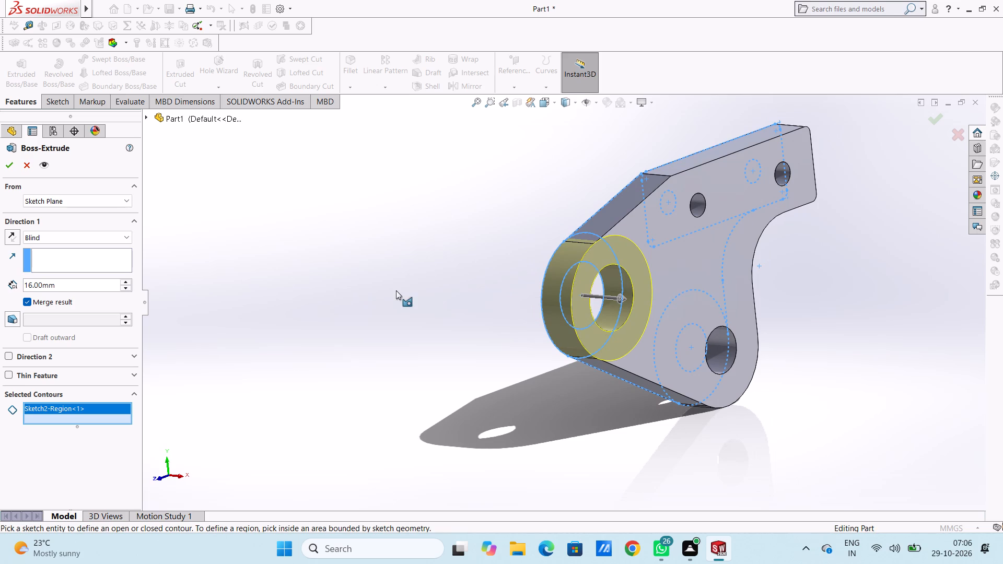
pyautogui.click(11, 237)
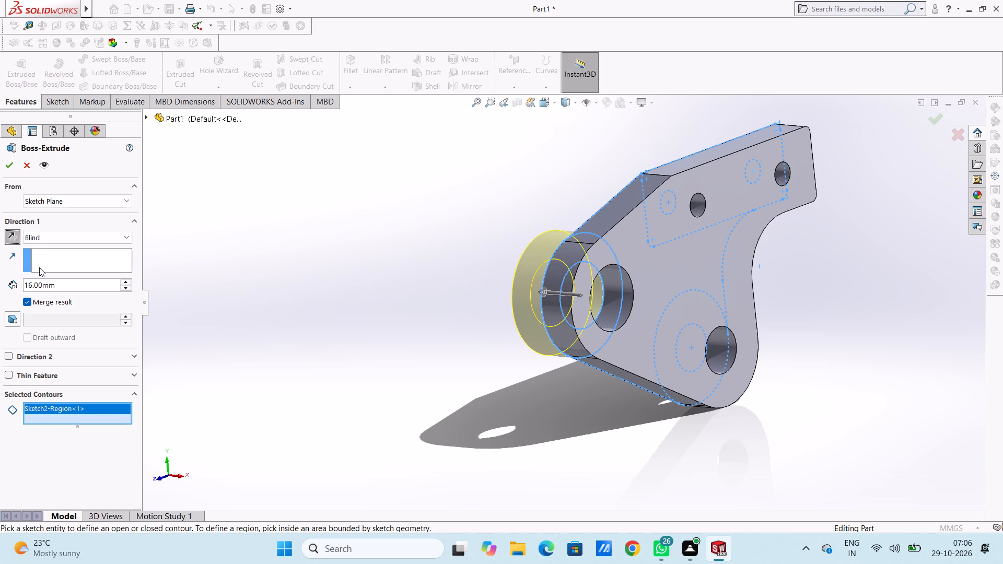
pyautogui.doubleClick(72, 286)
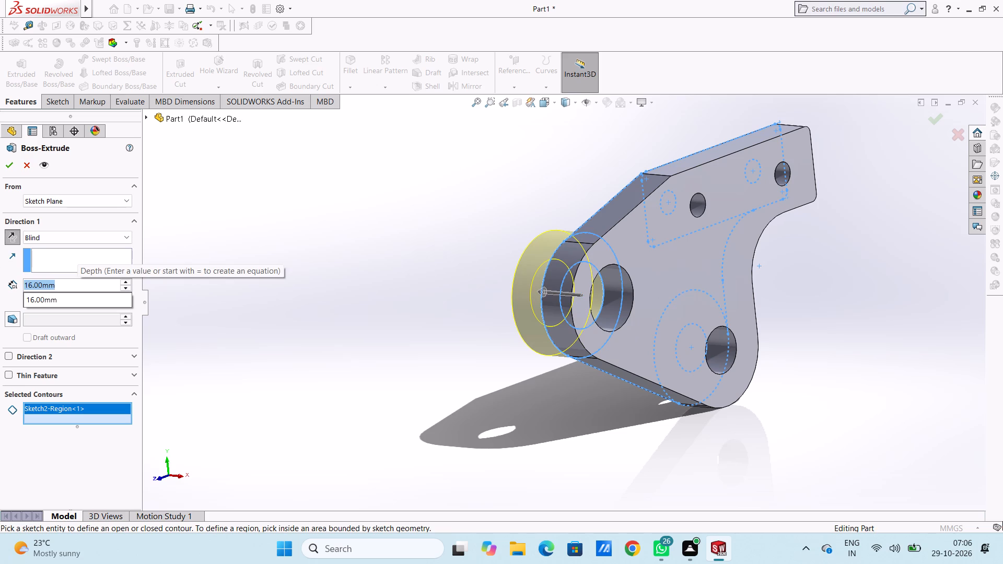
pyautogui.write('54')
pyautogui.press('Return')
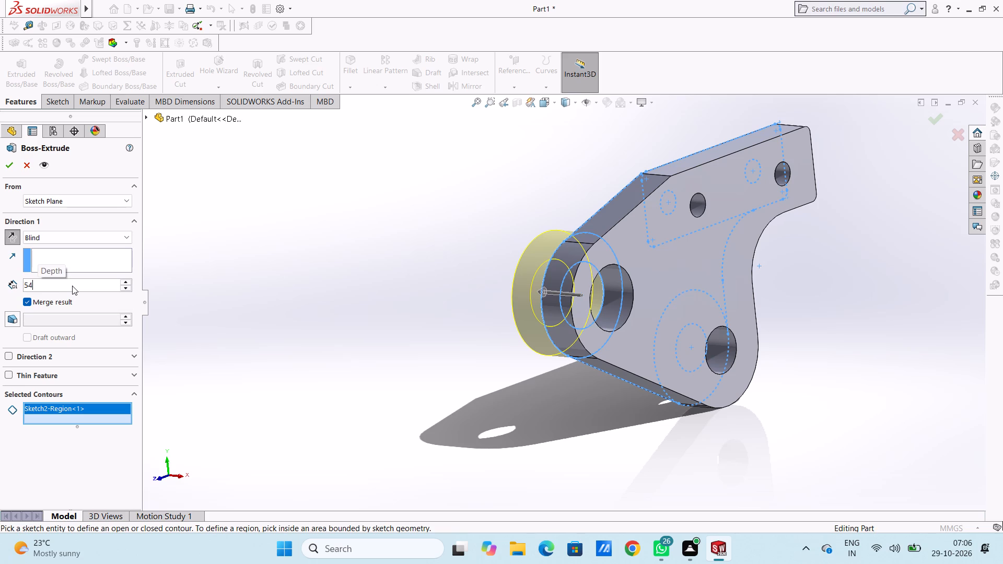
pyautogui.click(9, 166)
pyautogui.click(300, 265)
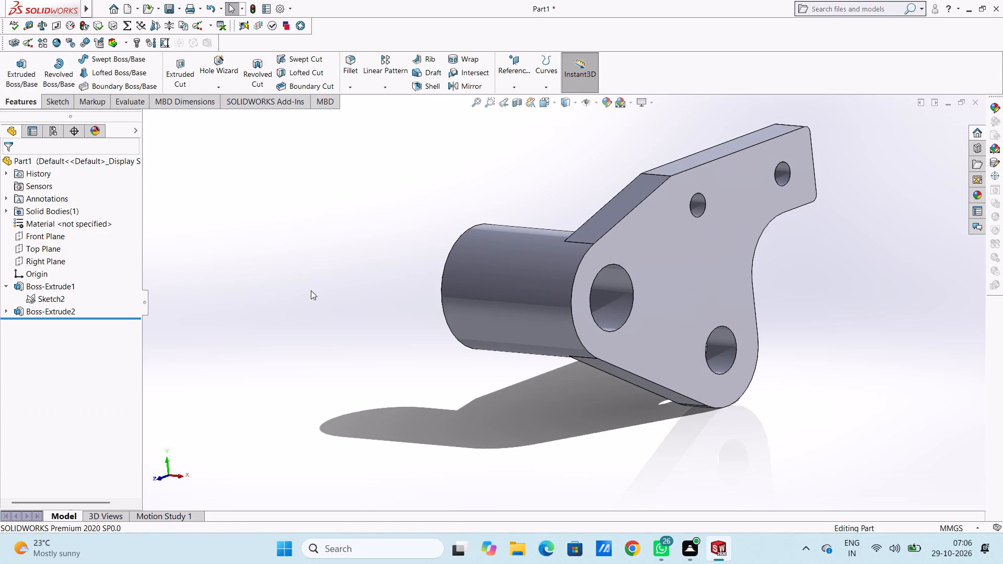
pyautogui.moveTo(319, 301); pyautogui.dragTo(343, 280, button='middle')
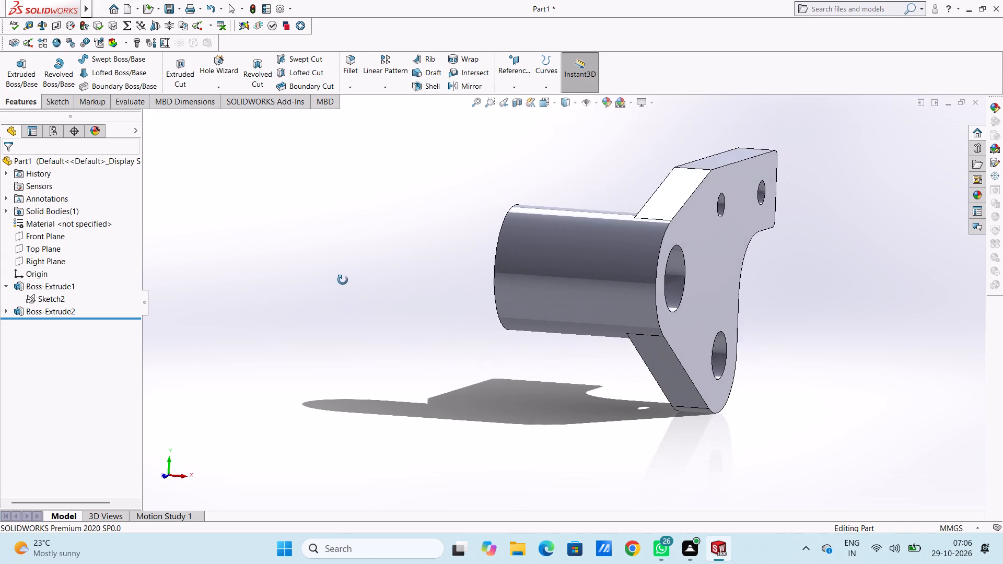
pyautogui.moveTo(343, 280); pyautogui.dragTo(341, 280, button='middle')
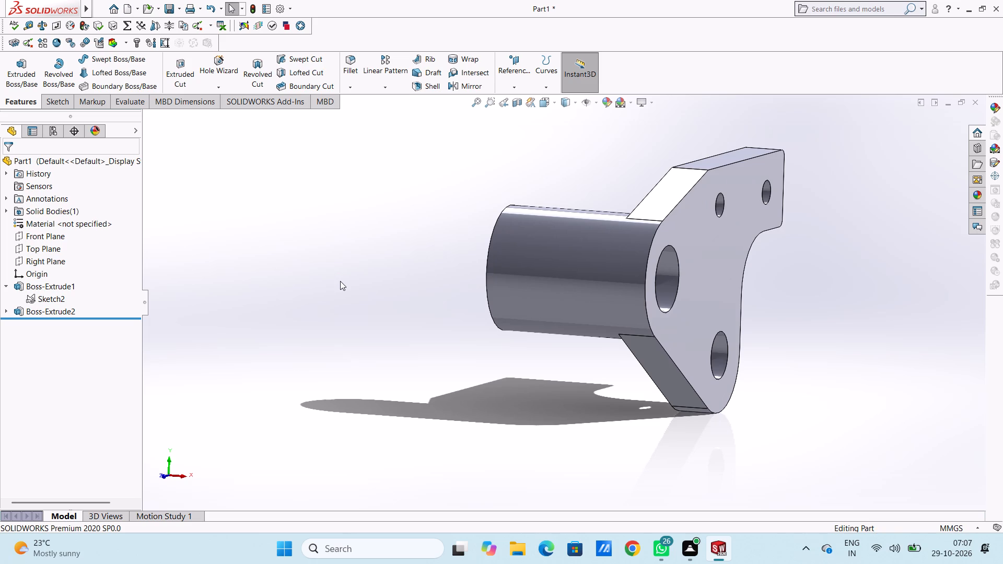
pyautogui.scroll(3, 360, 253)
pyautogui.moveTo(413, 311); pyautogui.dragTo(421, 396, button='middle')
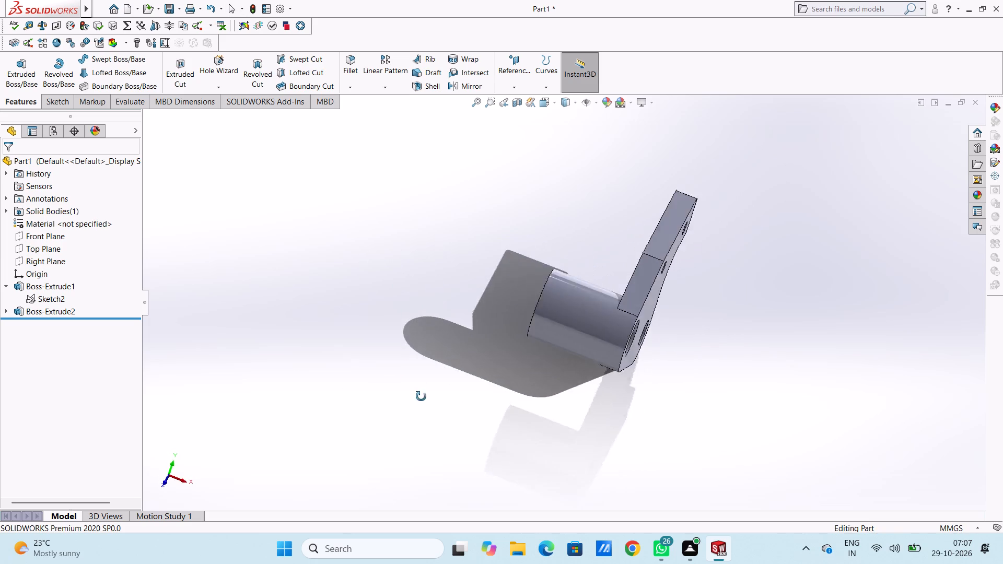
# Examine the bracket from all sides, checking which face of the plate the long boss extends from.
pyautogui.moveTo(421, 396); pyautogui.dragTo(398, 391, button='middle')
pyautogui.scroll(1, 450, 427)
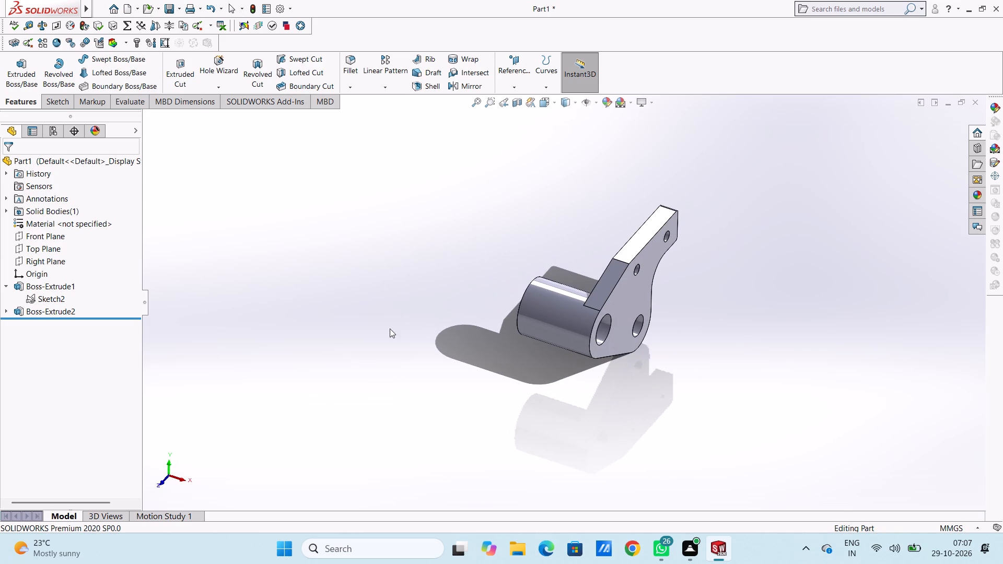
pyautogui.moveTo(416, 342); pyautogui.dragTo(430, 274, button='middle')
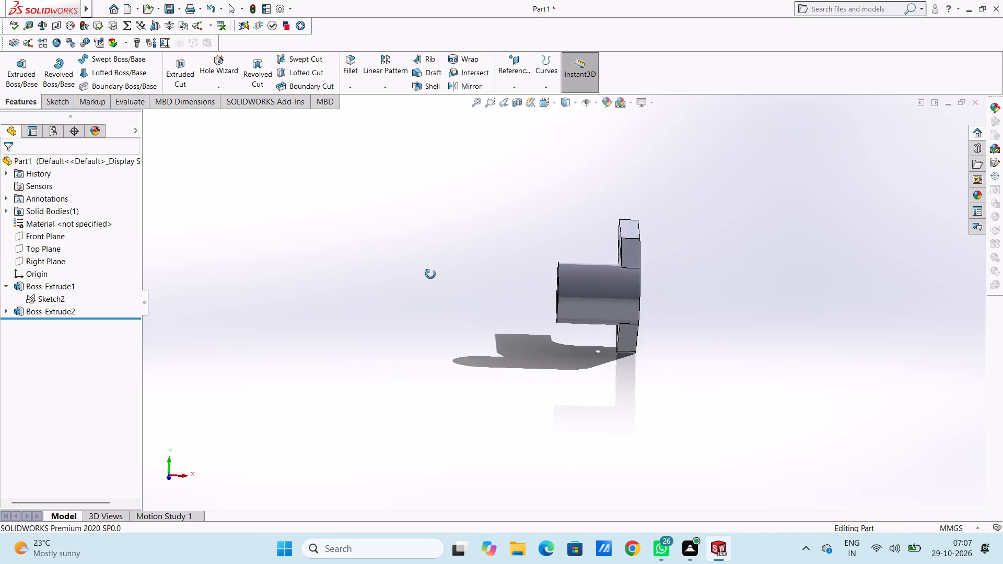
pyautogui.moveTo(430, 274); pyautogui.dragTo(412, 286, button='middle')
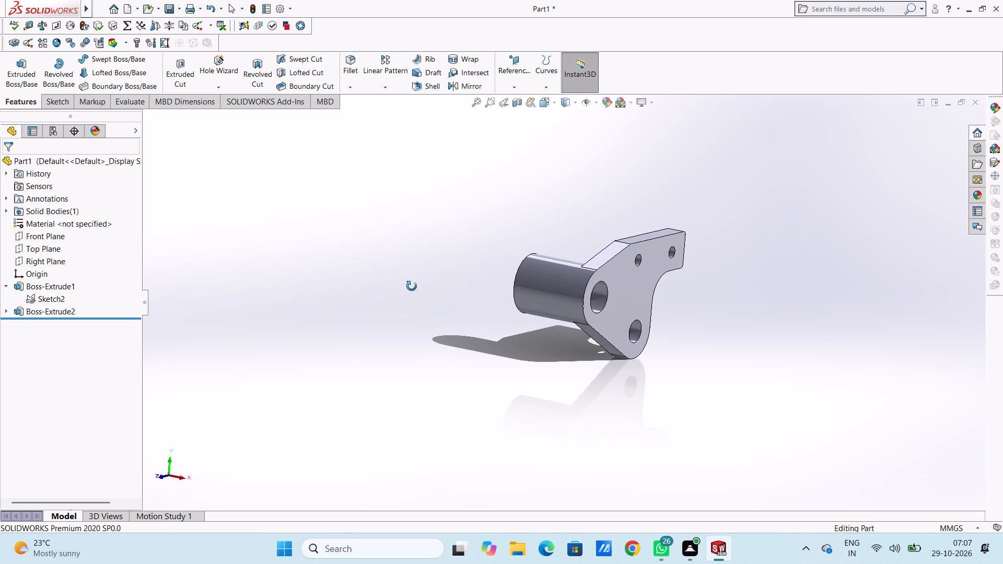
pyautogui.moveTo(412, 286); pyautogui.dragTo(408, 287, button='middle')
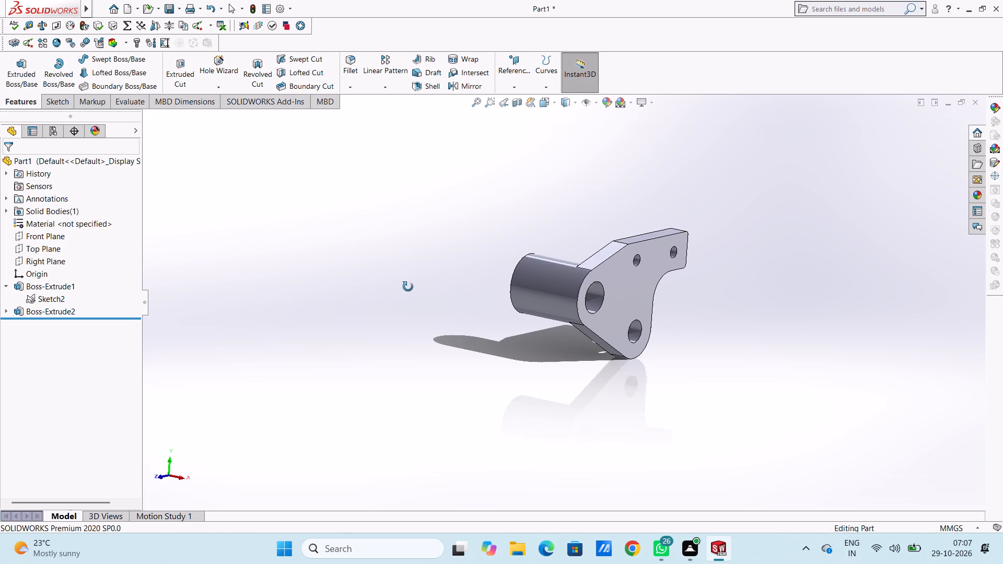
pyautogui.moveTo(408, 287); pyautogui.dragTo(325, 262, button='middle')
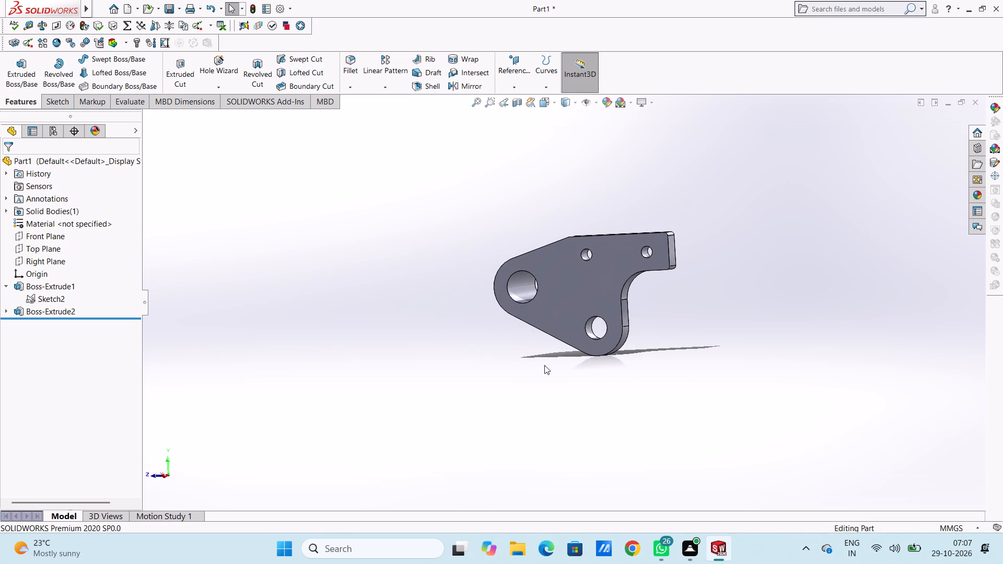
pyautogui.moveTo(759, 309); pyautogui.dragTo(639, 322, button='middle')
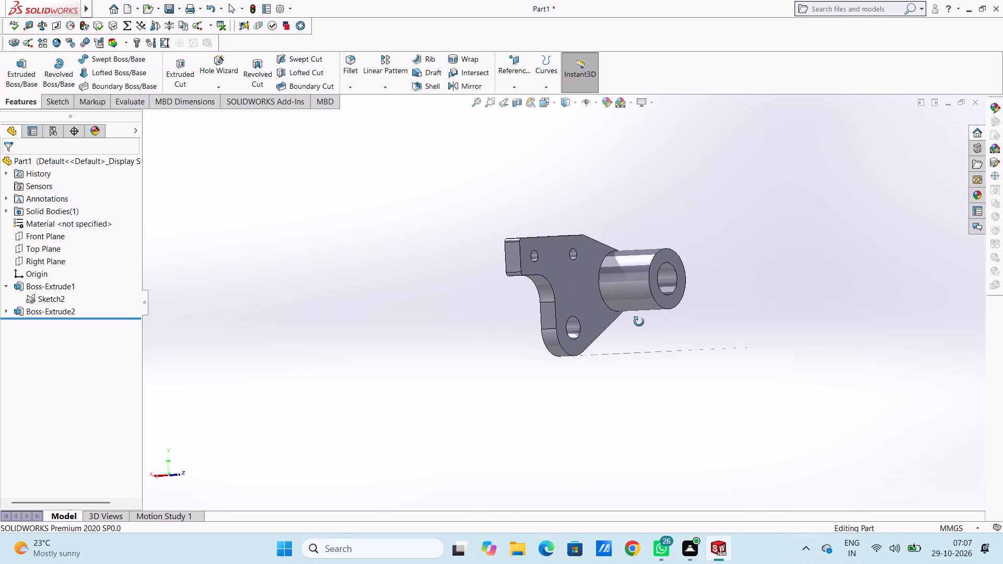
pyautogui.moveTo(639, 322); pyautogui.dragTo(840, 304, button='middle')
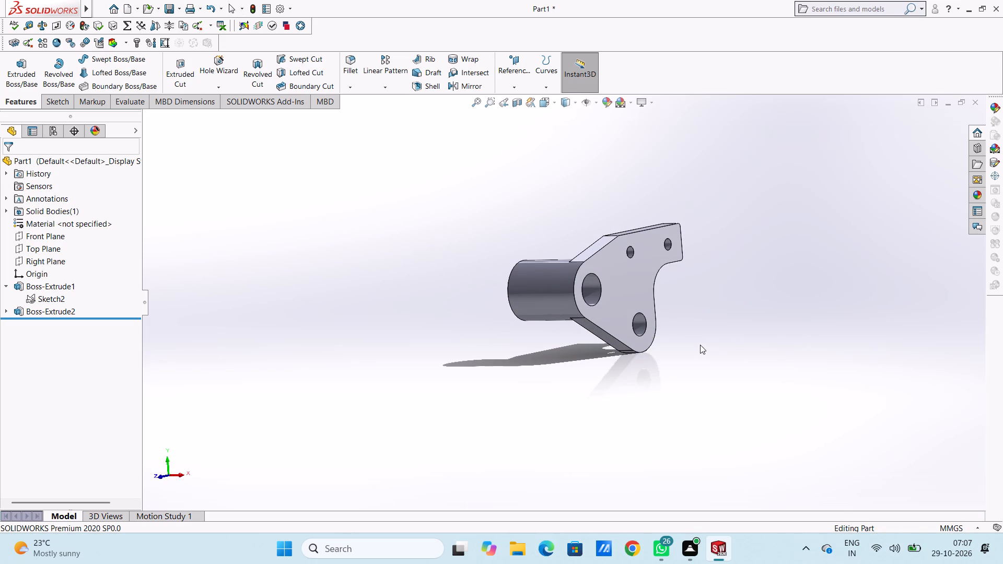
pyautogui.moveTo(690, 334); pyautogui.dragTo(673, 323, button='middle')
pyautogui.moveTo(663, 322); pyautogui.dragTo(655, 321, button='middle')
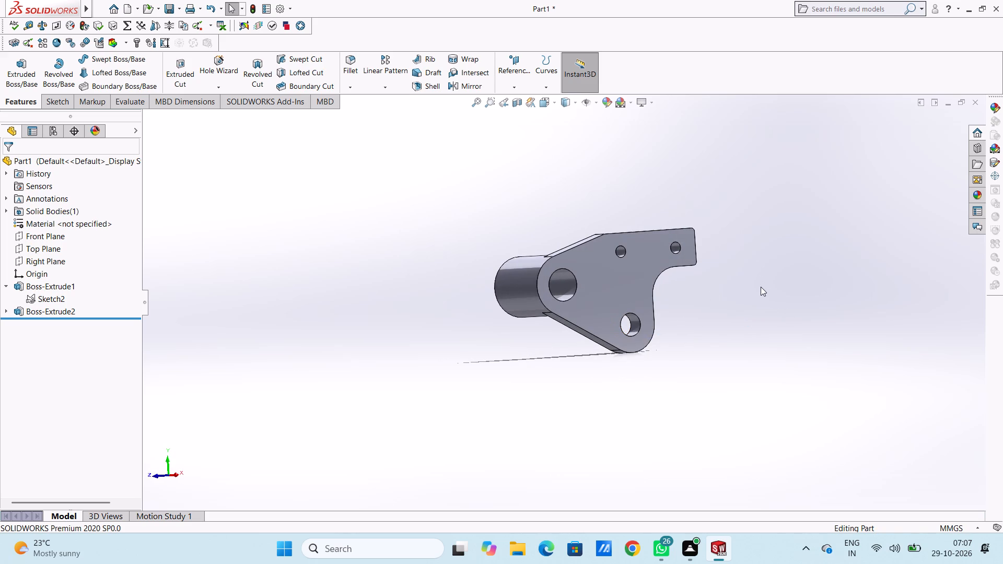
pyautogui.moveTo(757, 287); pyautogui.dragTo(776, 335, button='middle')
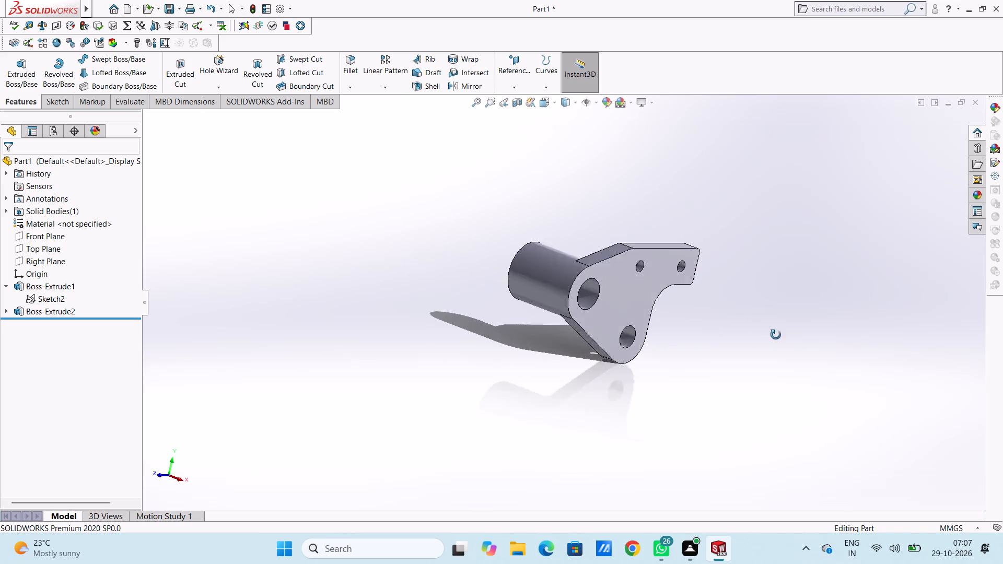
pyautogui.moveTo(776, 335); pyautogui.dragTo(786, 347, button='middle')
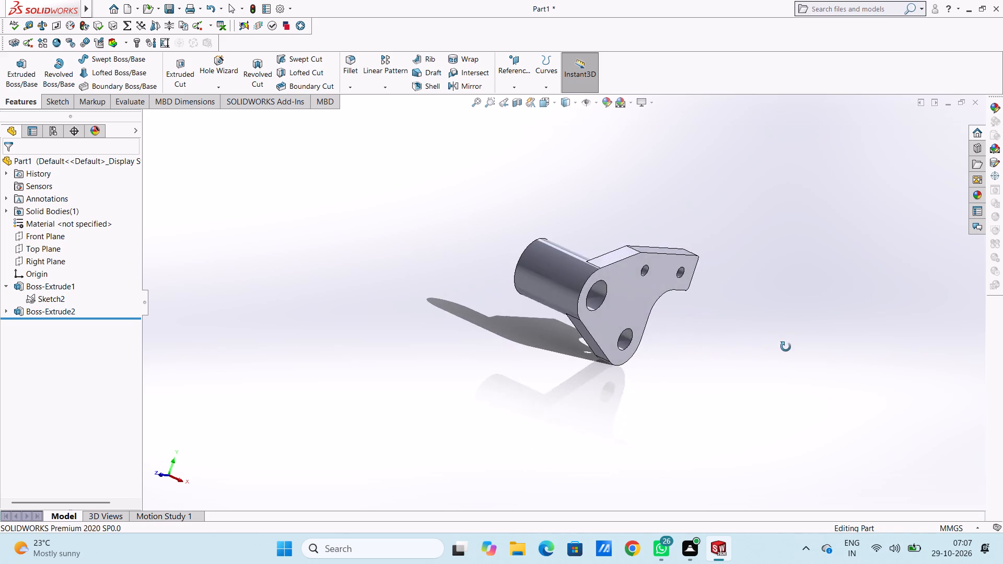
pyautogui.moveTo(786, 347); pyautogui.dragTo(751, 316, button='middle')
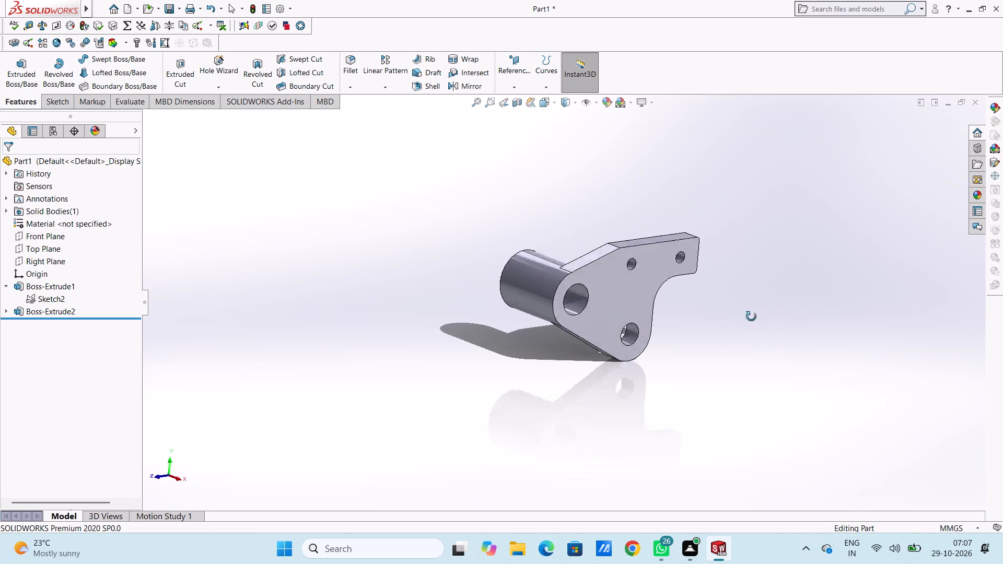
pyautogui.moveTo(751, 316); pyautogui.dragTo(732, 349, button='middle')
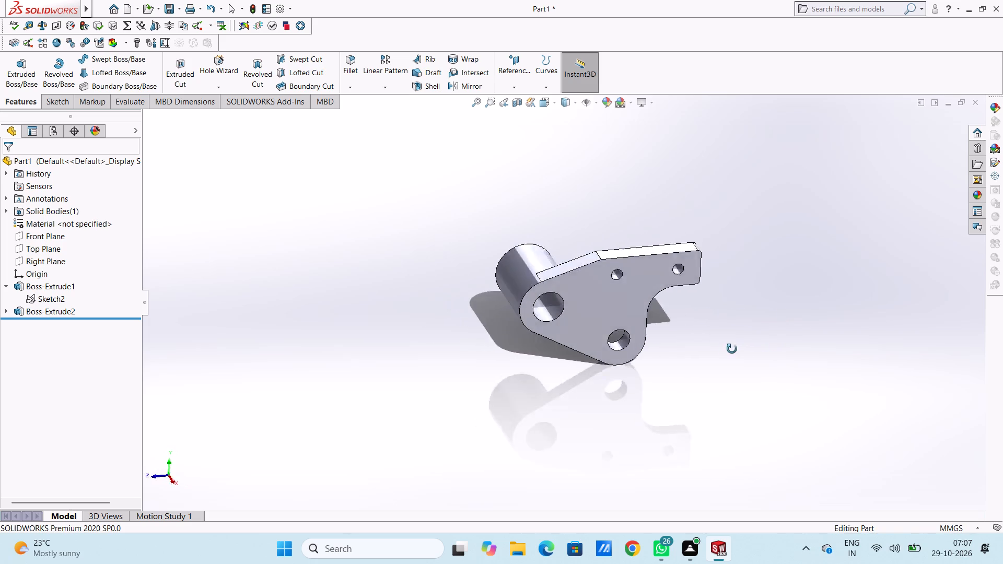
pyautogui.moveTo(732, 349); pyautogui.dragTo(578, 374, button='middle')
pyautogui.moveTo(726, 260); pyautogui.dragTo(683, 385, button='middle')
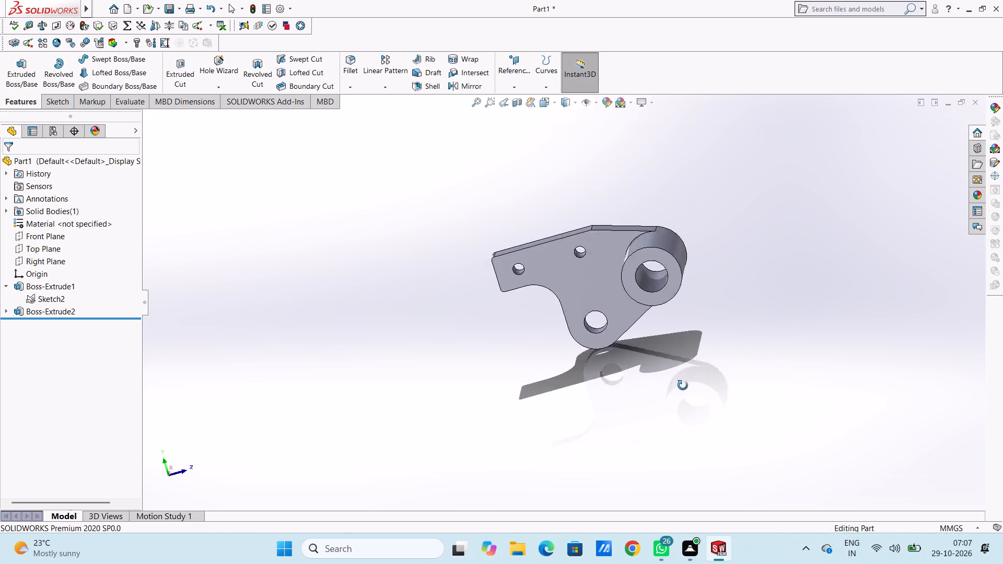
pyautogui.moveTo(683, 385); pyautogui.dragTo(710, 403, button='middle')
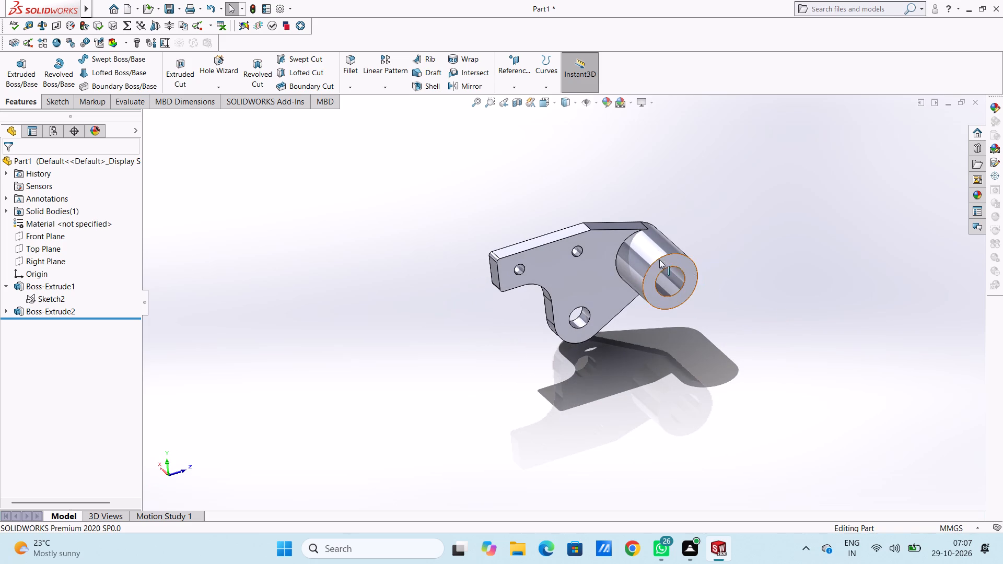
pyautogui.moveTo(705, 247); pyautogui.dragTo(746, 234, button='middle')
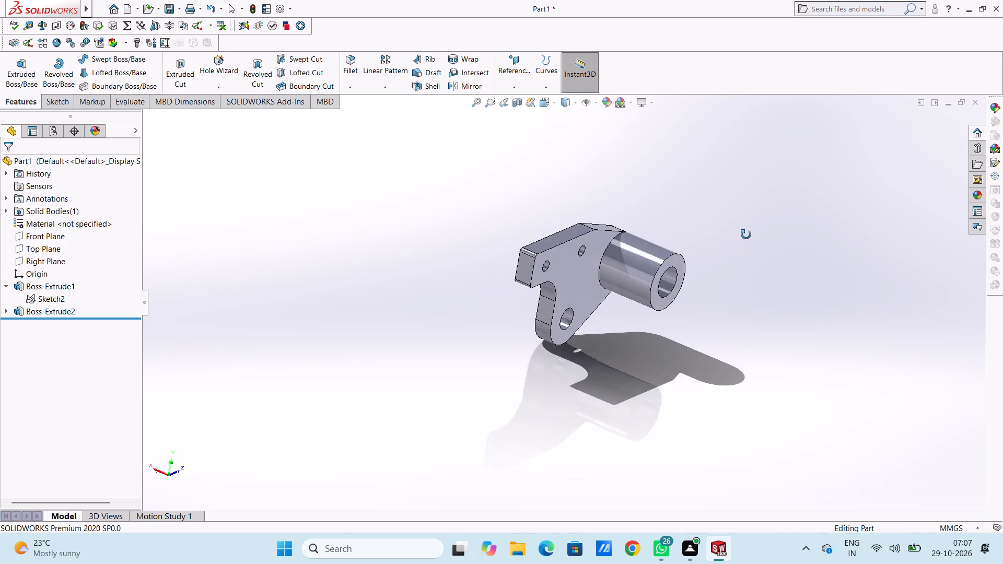
pyautogui.moveTo(746, 234); pyautogui.dragTo(747, 234, button='middle')
pyautogui.moveTo(664, 287); pyautogui.dragTo(617, 279, button='middle')
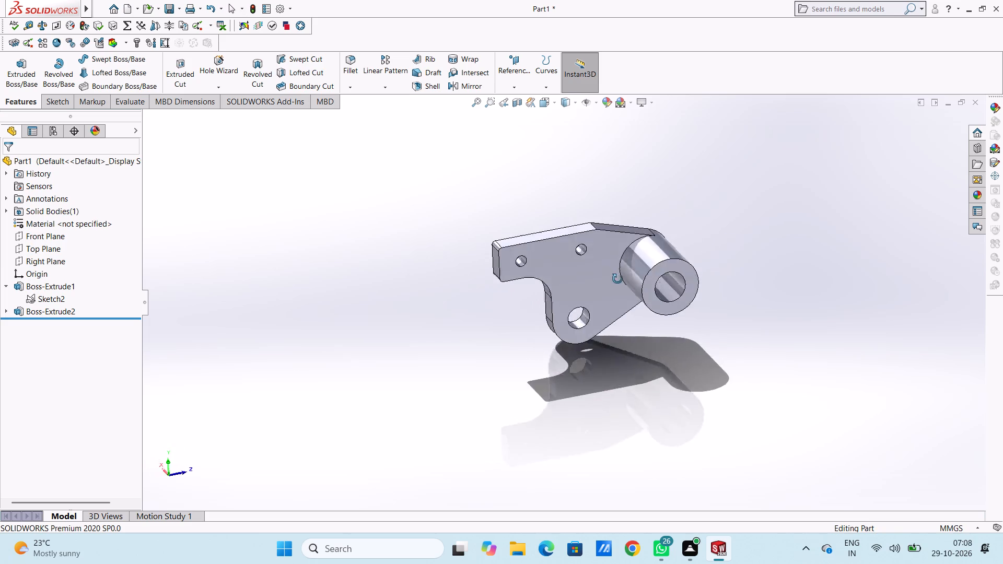
pyautogui.moveTo(617, 279); pyautogui.dragTo(588, 277, button='middle')
pyautogui.moveTo(763, 300); pyautogui.dragTo(628, 280, button='middle')
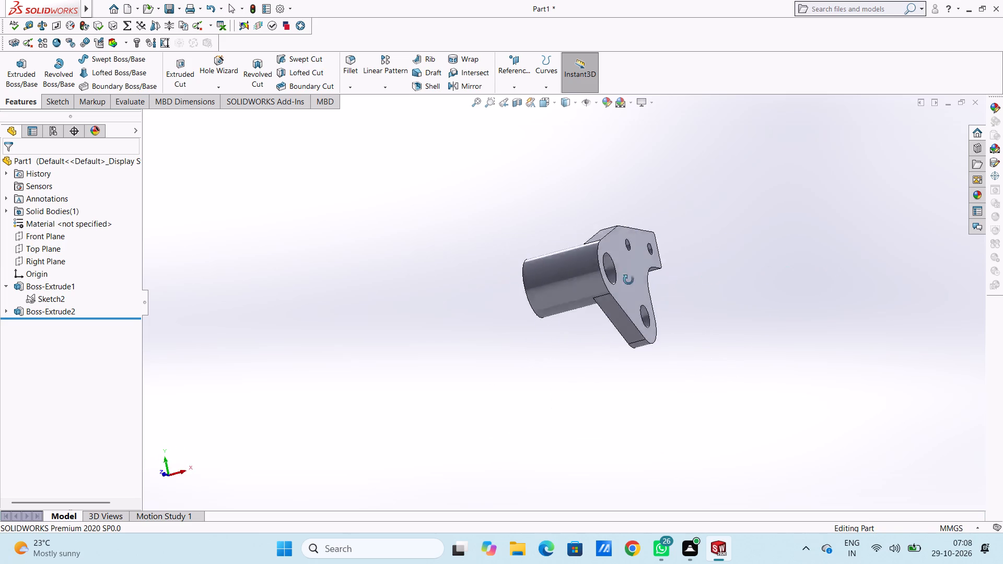
pyautogui.moveTo(628, 280); pyautogui.dragTo(592, 287, button='middle')
pyautogui.moveTo(708, 258); pyautogui.dragTo(590, 355, button='middle')
pyautogui.moveTo(638, 296); pyautogui.dragTo(556, 326, button='middle')
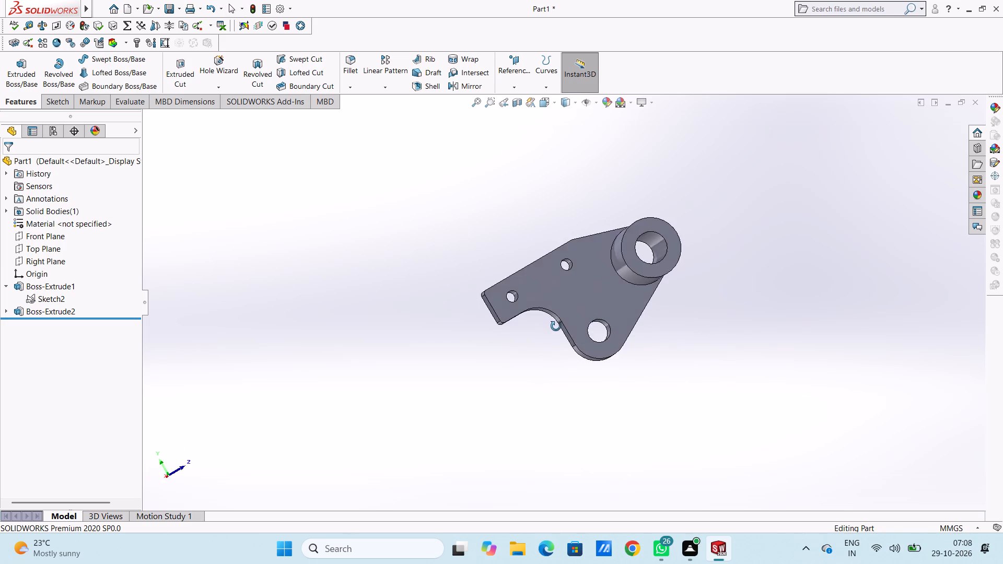
pyautogui.moveTo(556, 326); pyautogui.dragTo(724, 315, button='middle')
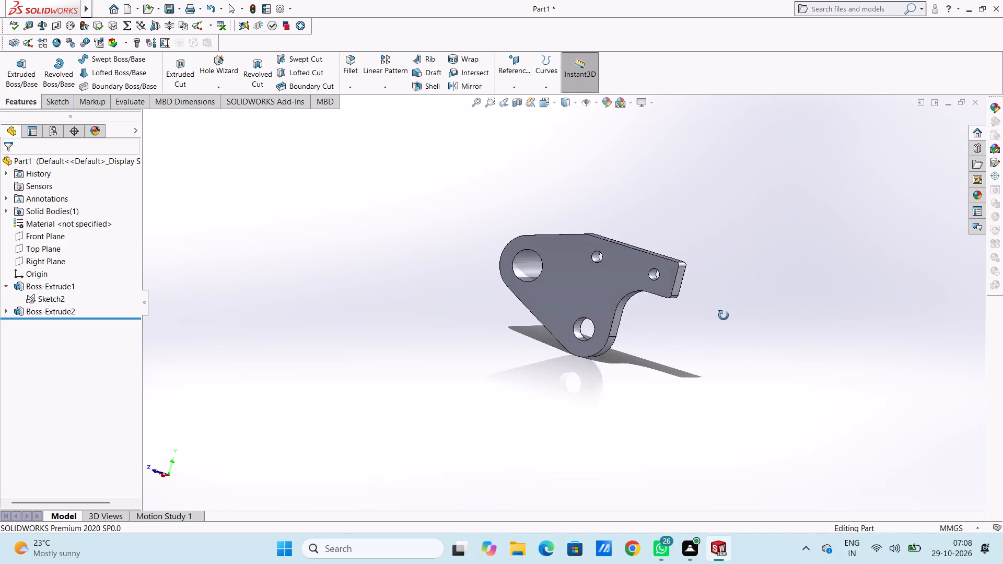
pyautogui.moveTo(724, 315); pyautogui.dragTo(734, 328, button='middle')
pyautogui.moveTo(680, 275); pyautogui.dragTo(753, 317, button='middle')
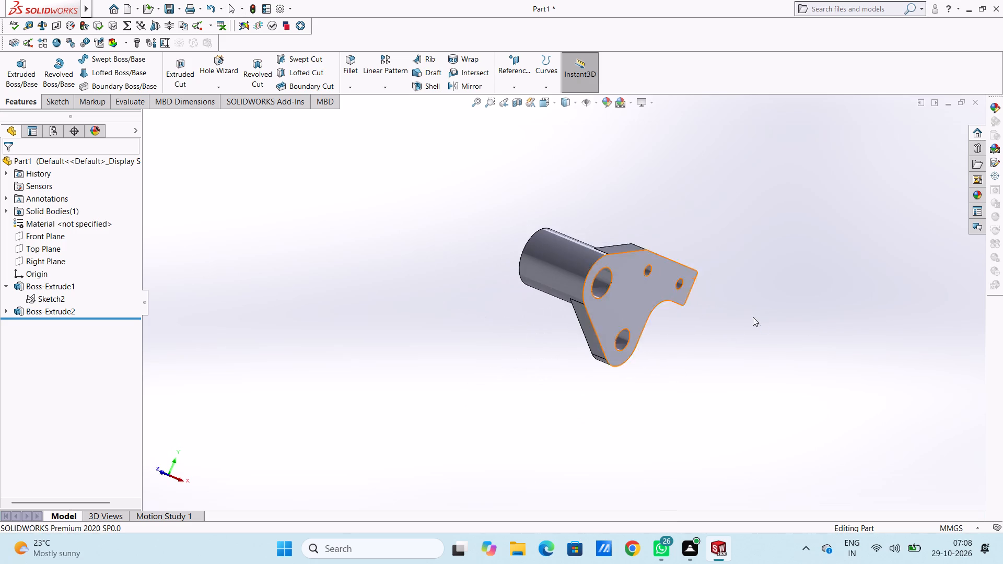
pyautogui.moveTo(634, 193); pyautogui.dragTo(689, 245, button='middle')
pyautogui.moveTo(621, 213); pyautogui.dragTo(663, 242, button='middle')
pyautogui.moveTo(622, 206); pyautogui.dragTo(673, 245, button='middle')
pyautogui.moveTo(617, 219); pyautogui.dragTo(672, 257, button='middle')
pyautogui.moveTo(596, 219); pyautogui.dragTo(634, 243, button='middle')
pyautogui.moveTo(573, 199); pyautogui.dragTo(679, 263, button='middle')
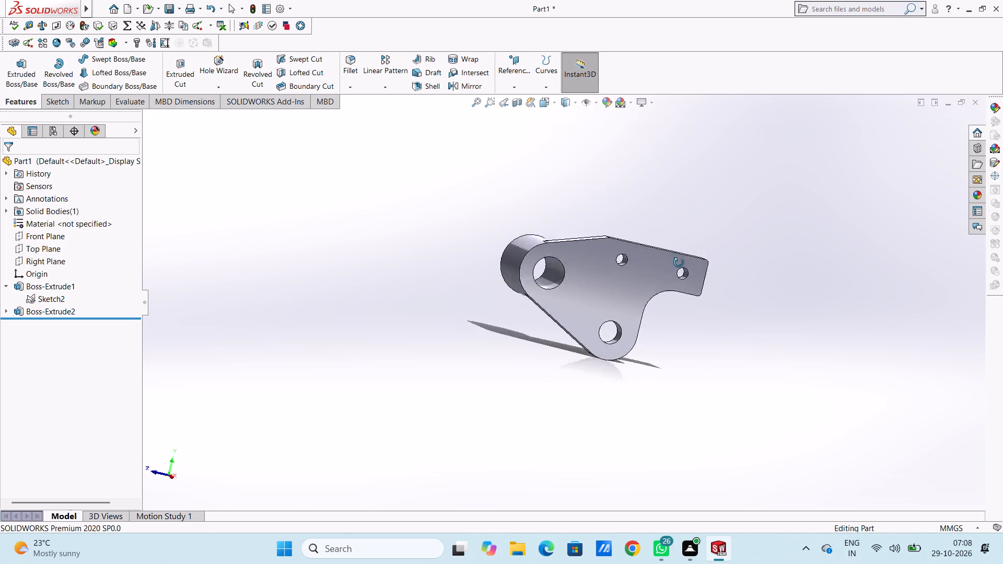
pyautogui.moveTo(679, 263); pyautogui.dragTo(678, 204, button='middle')
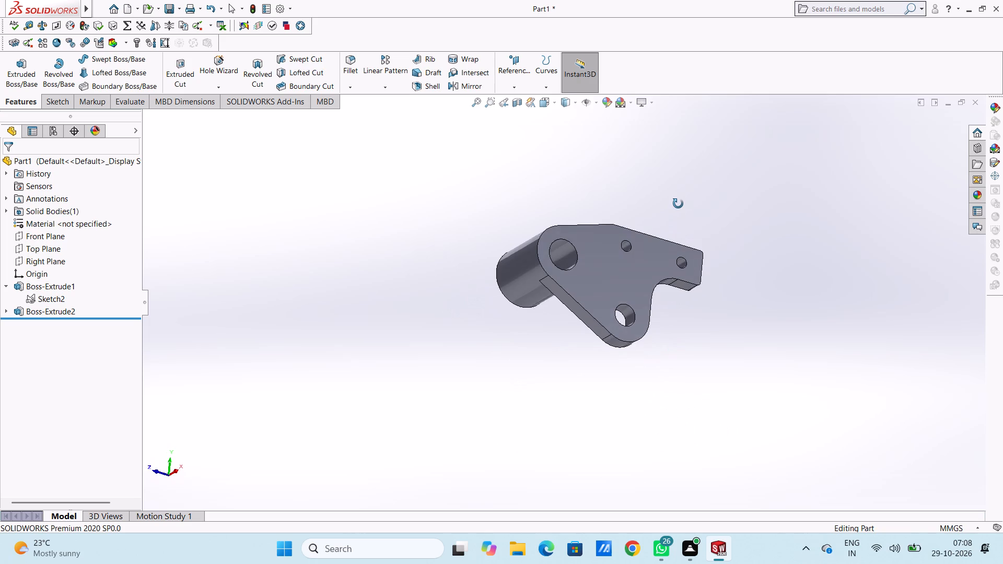
pyautogui.moveTo(678, 204); pyautogui.dragTo(636, 275, button='middle')
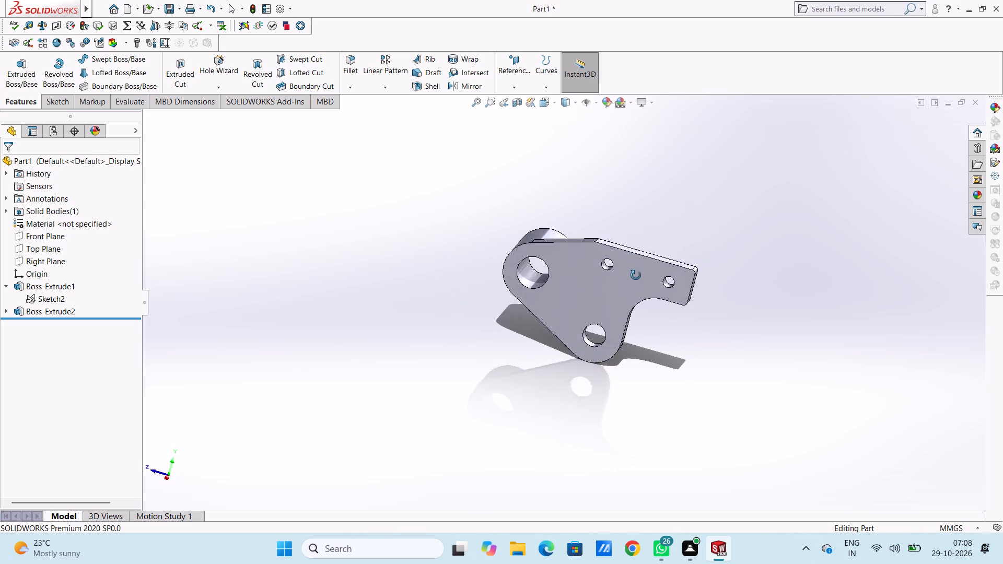
pyautogui.moveTo(636, 275); pyautogui.dragTo(681, 285, button='middle')
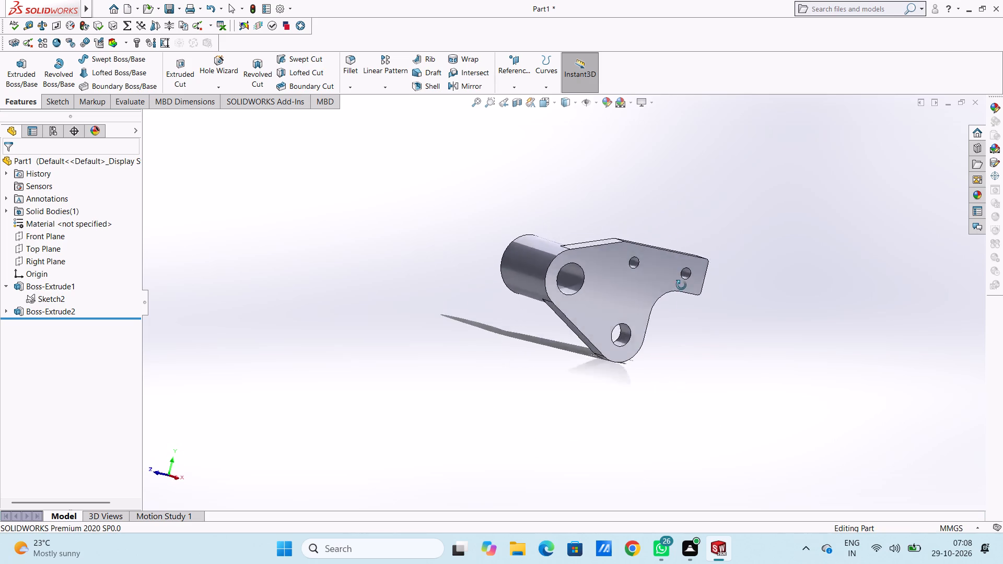
pyautogui.moveTo(681, 285); pyautogui.dragTo(696, 364, button='middle')
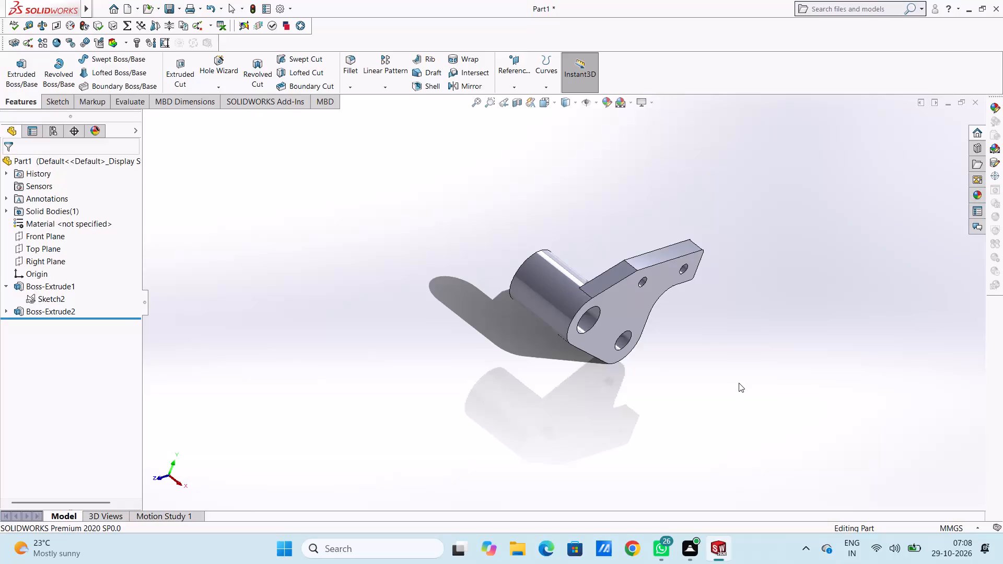
# Undo the 54 mm extrusion of the boss ring.
pyautogui.hotkey('ctrl', 'z')
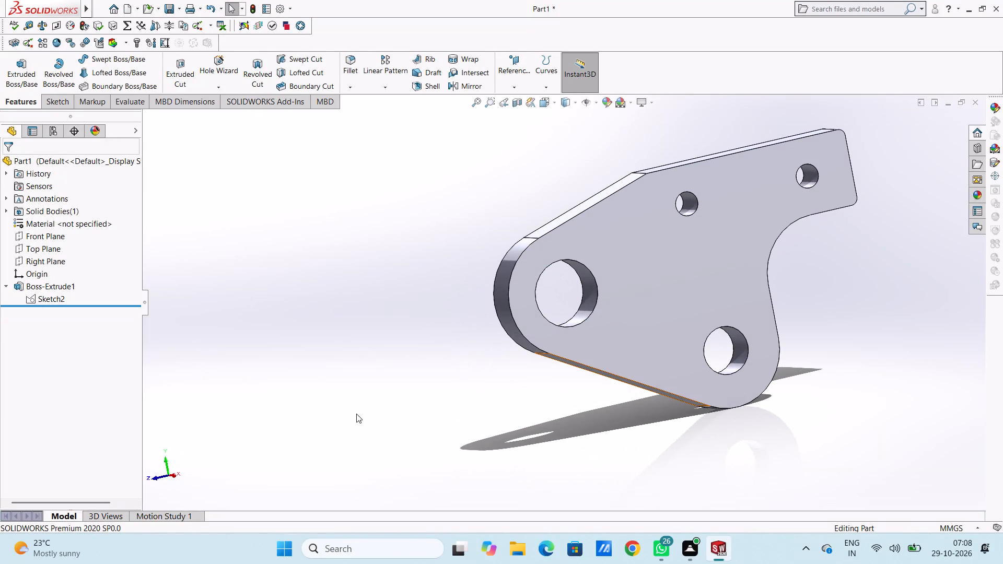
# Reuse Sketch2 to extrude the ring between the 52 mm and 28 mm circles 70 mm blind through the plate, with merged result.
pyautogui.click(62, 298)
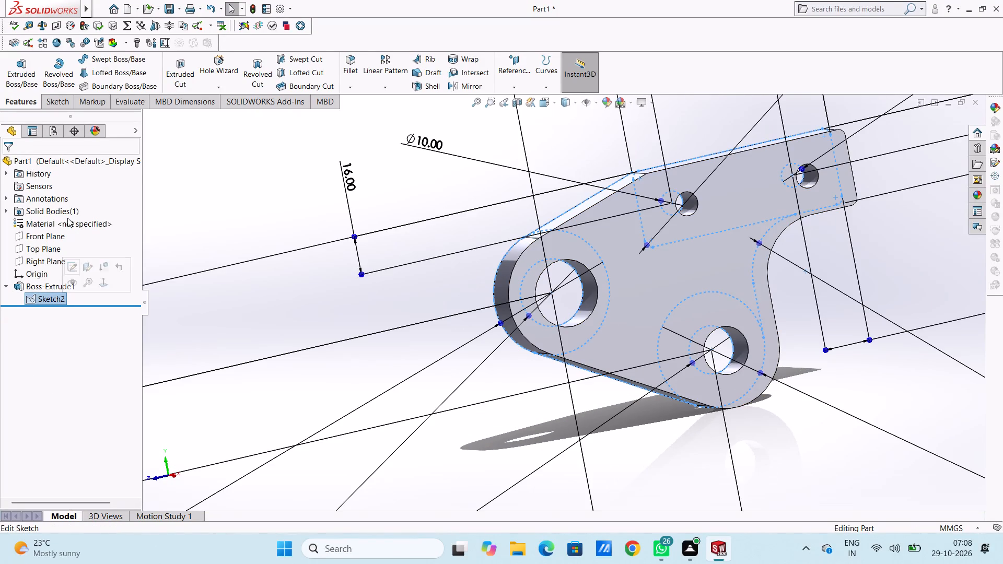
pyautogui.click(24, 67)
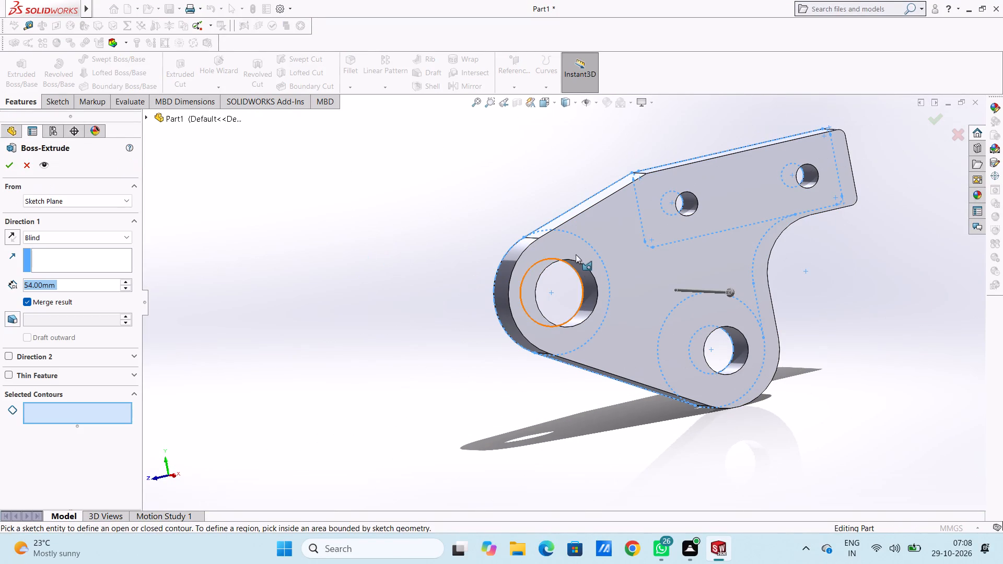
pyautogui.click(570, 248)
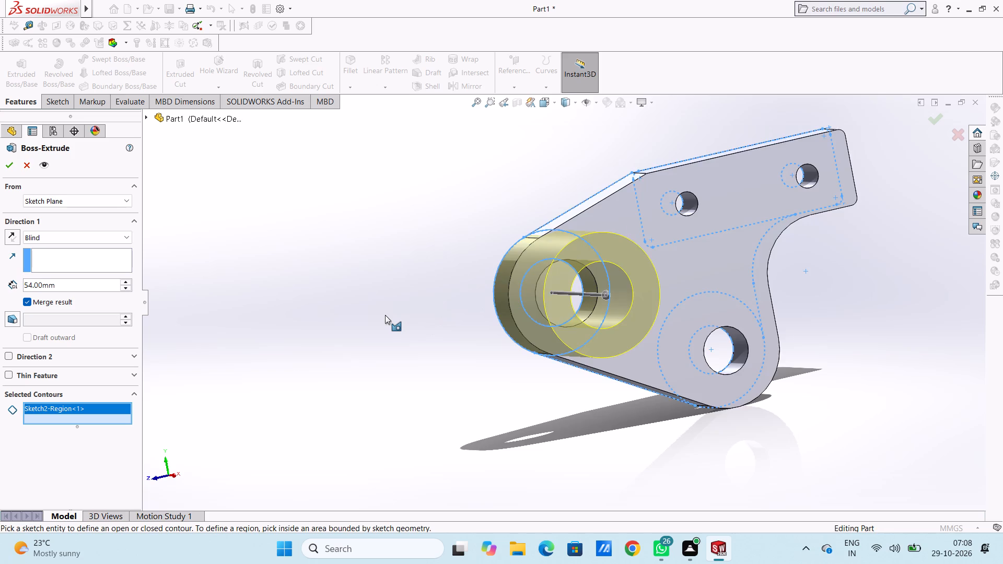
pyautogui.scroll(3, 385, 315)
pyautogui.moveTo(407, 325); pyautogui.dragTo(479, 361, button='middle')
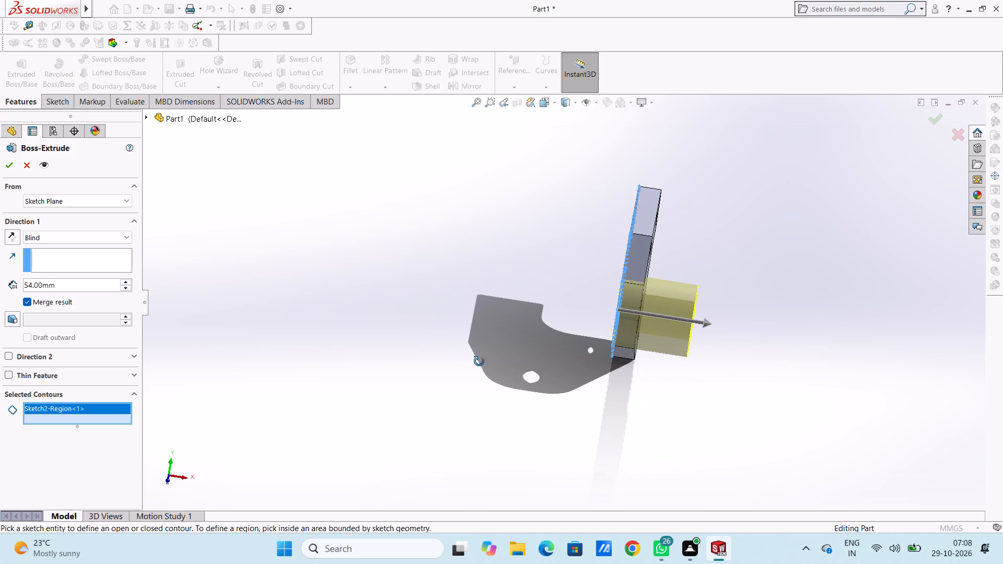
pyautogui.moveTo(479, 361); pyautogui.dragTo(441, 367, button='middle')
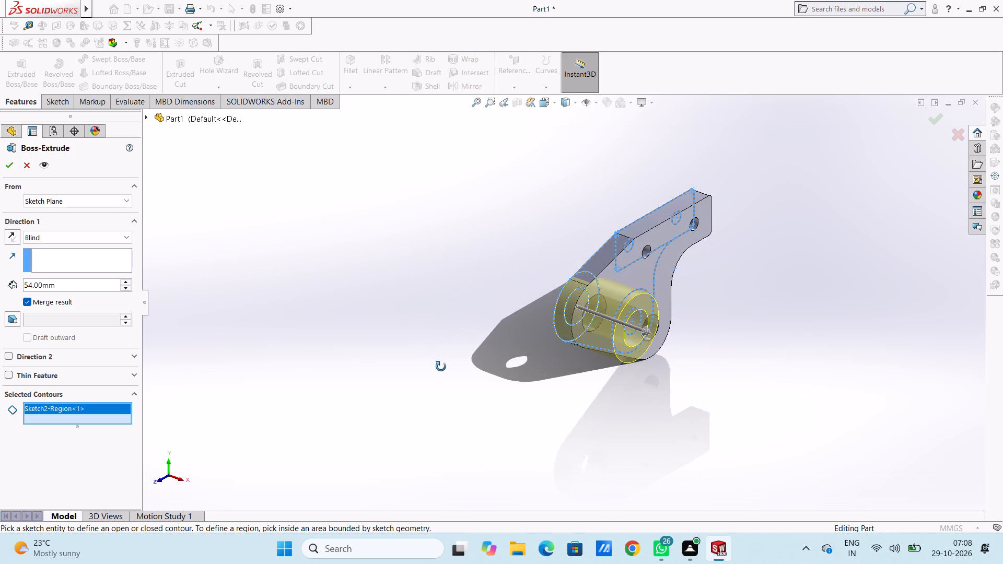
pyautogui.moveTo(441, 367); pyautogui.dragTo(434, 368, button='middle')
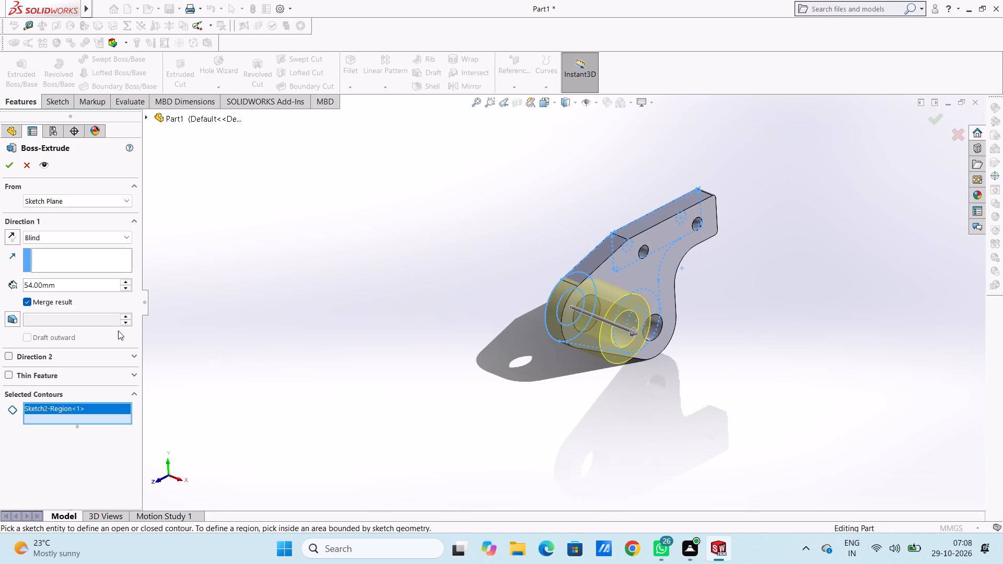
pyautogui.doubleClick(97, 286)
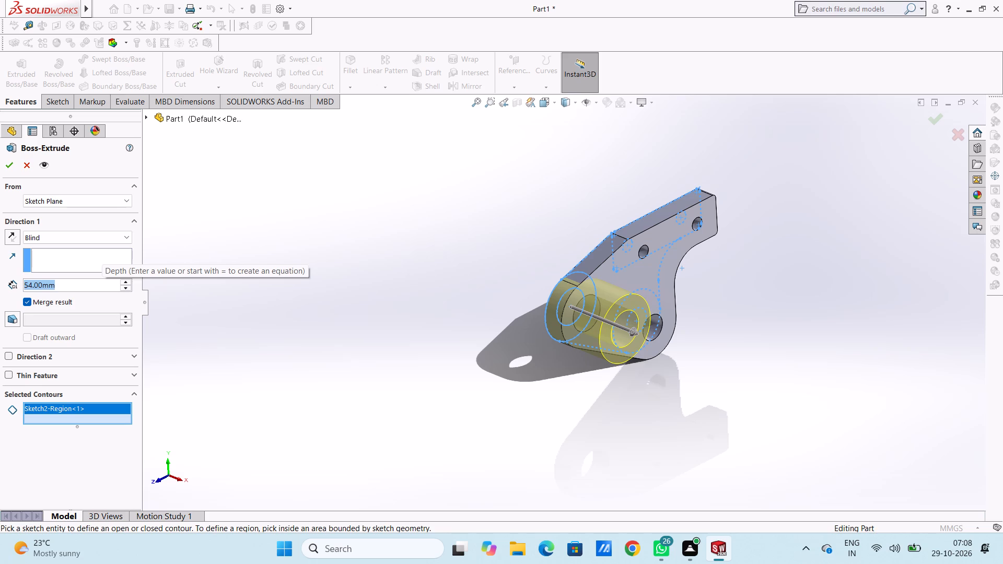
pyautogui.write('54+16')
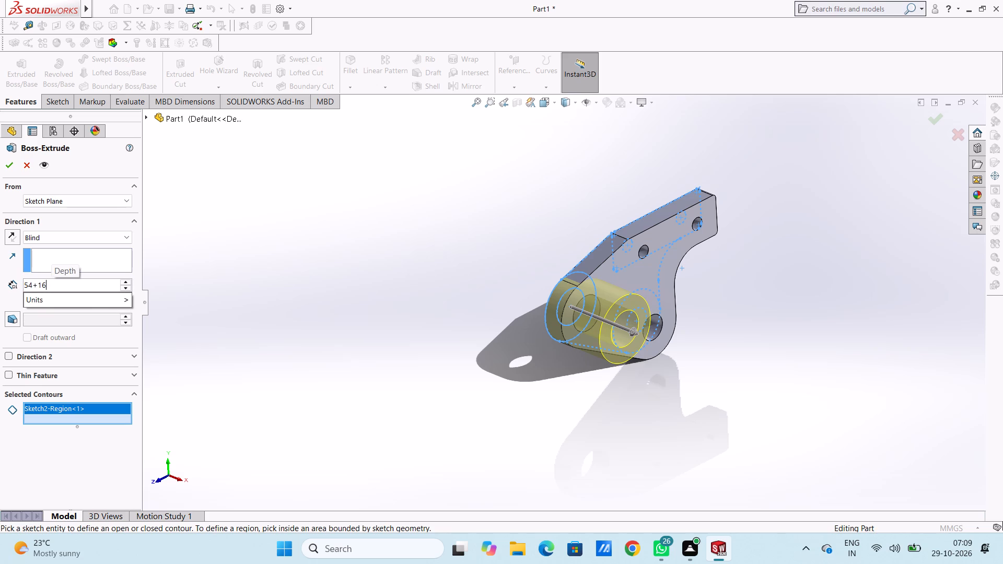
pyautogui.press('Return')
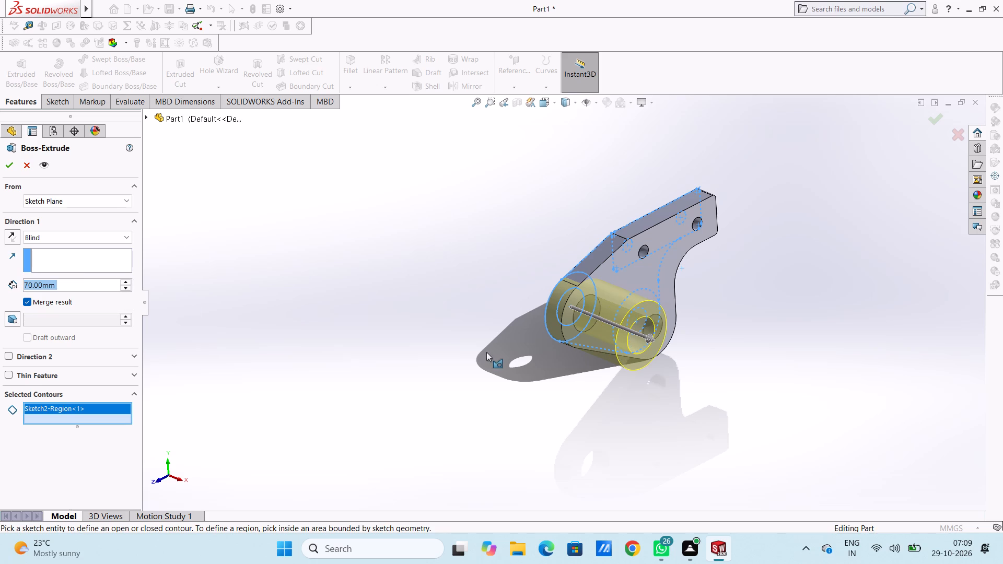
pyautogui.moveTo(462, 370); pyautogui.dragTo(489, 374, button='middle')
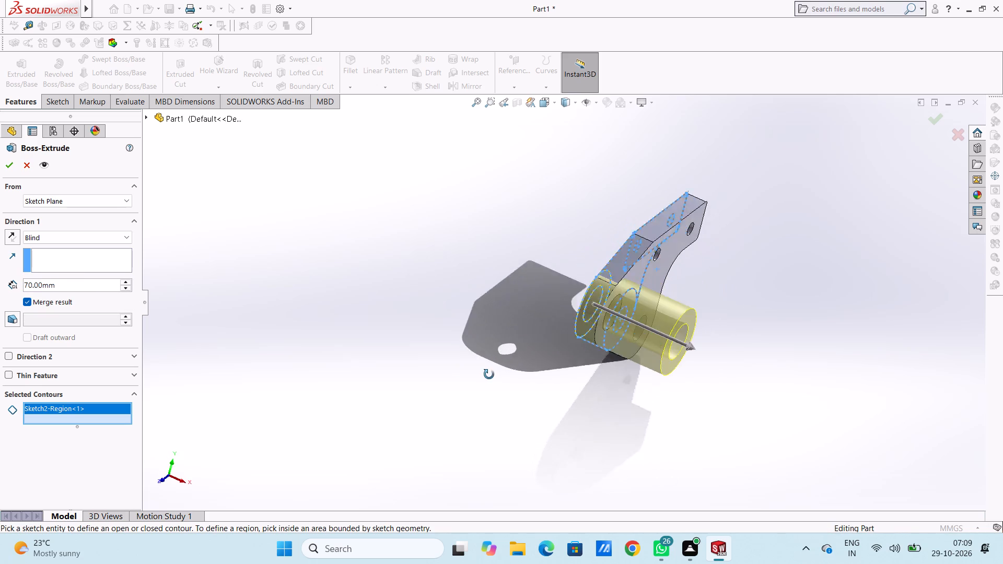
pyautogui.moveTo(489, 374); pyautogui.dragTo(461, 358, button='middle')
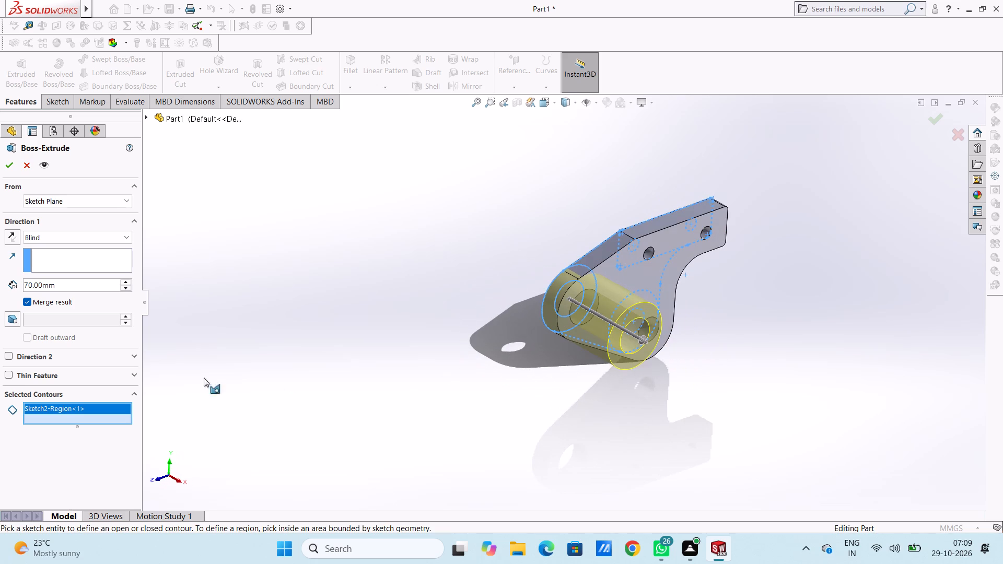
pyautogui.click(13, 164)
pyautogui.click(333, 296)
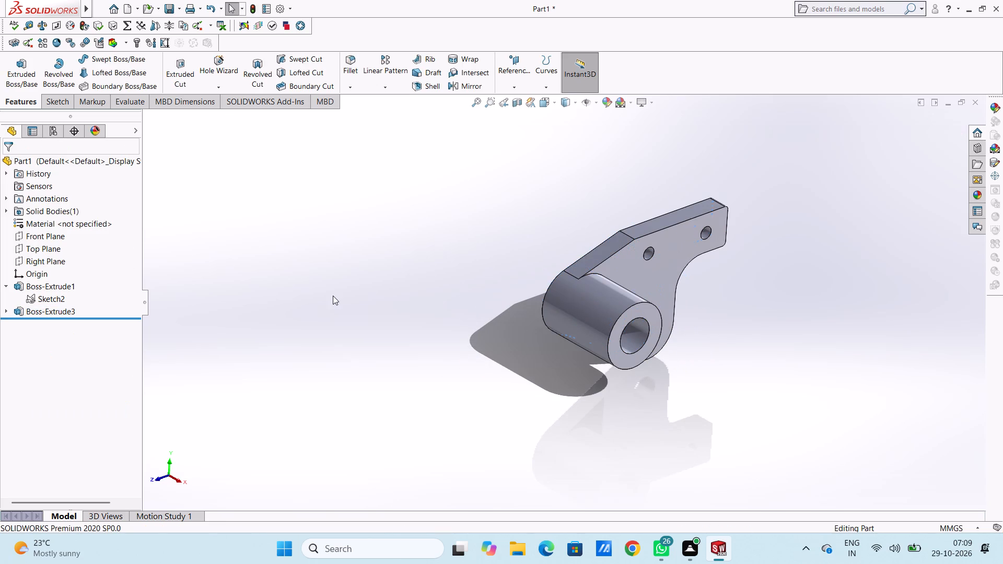
# Undo the 70 mm ring extrusion and the 16 mm plate extrusion, going back to editing Sketch2.
pyautogui.hotkey('ctrl', '7')
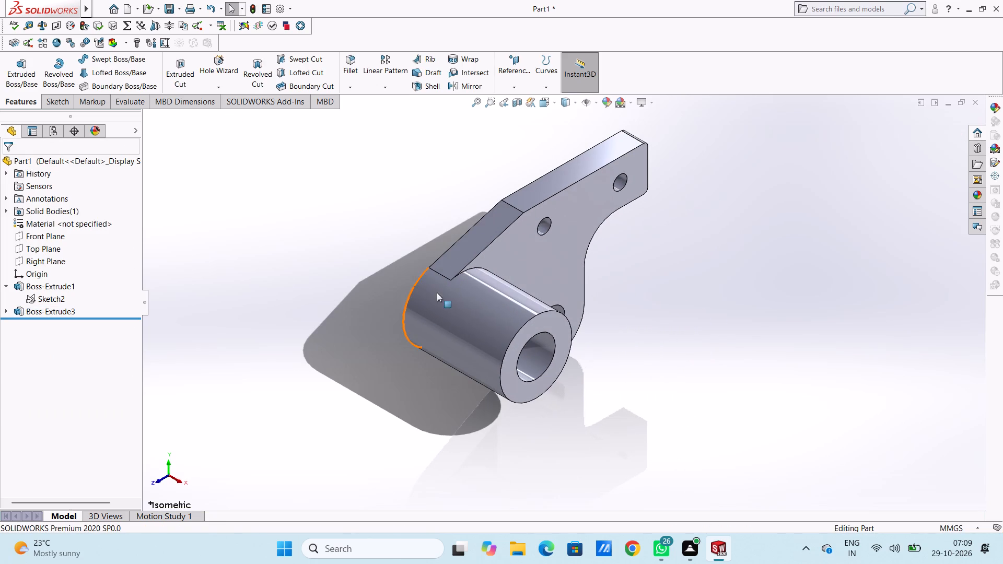
pyautogui.scroll(4, 466, 288)
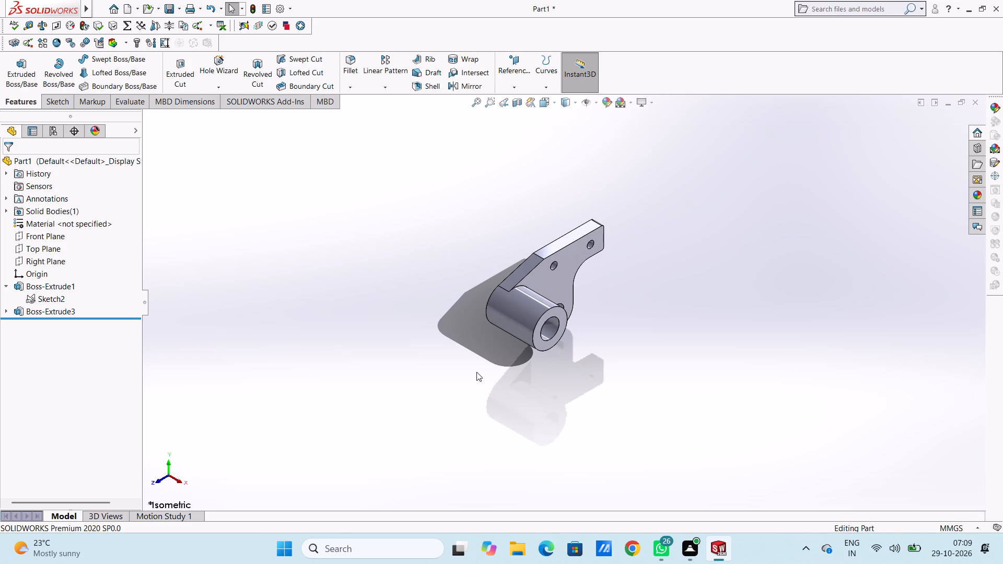
pyautogui.moveTo(483, 375); pyautogui.dragTo(453, 362, button='middle')
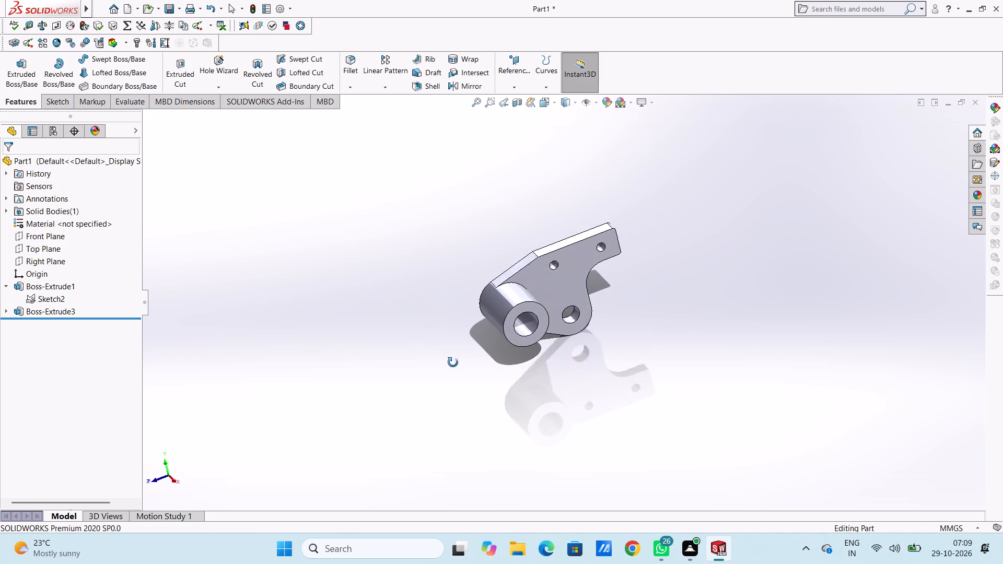
pyautogui.moveTo(453, 362); pyautogui.dragTo(455, 366, button='middle')
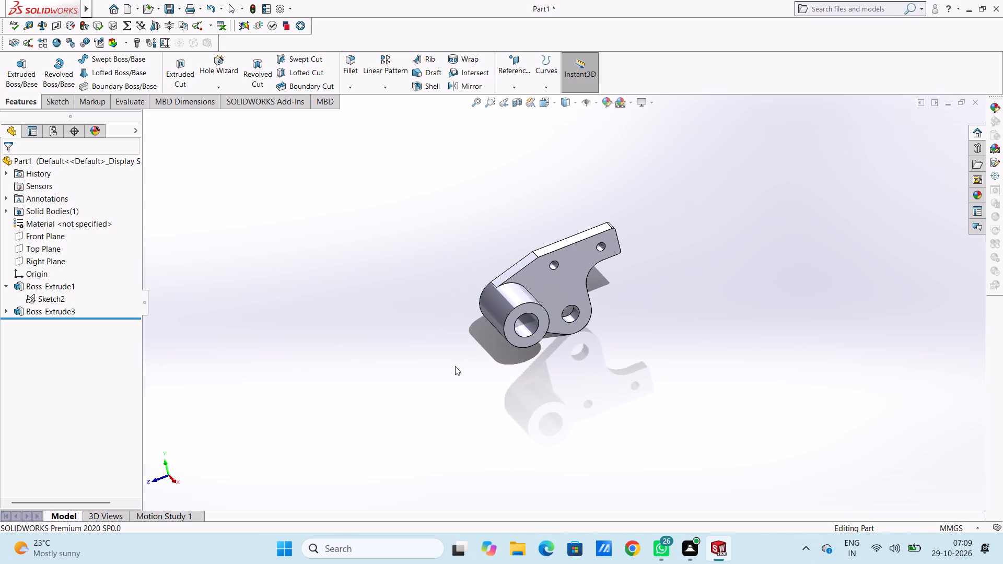
pyautogui.hotkey('ctrl', 'z')
pyautogui.hotkey('ctrl', 'z')
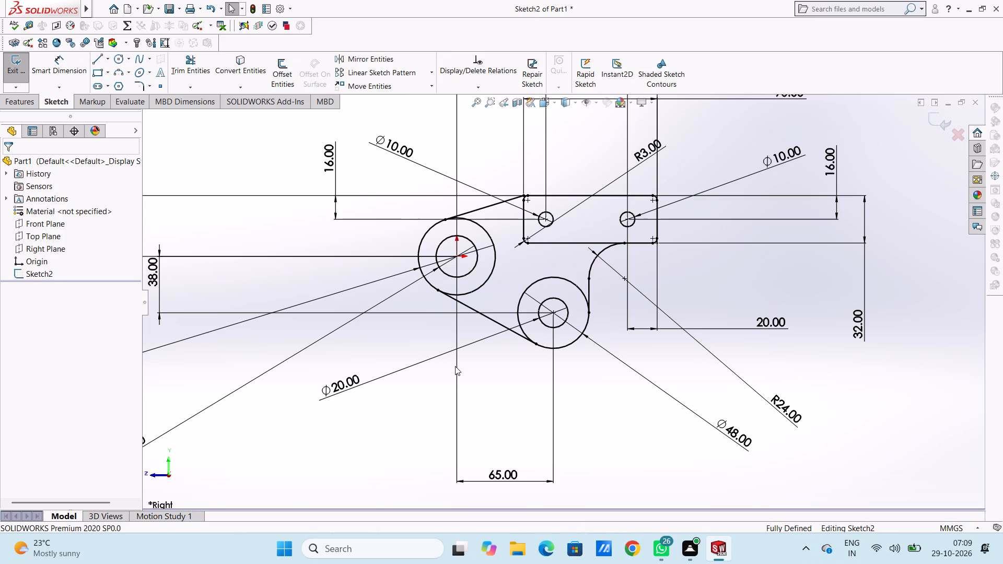
# Delete the filleted rectangle, its two 10 mm holes, the R24 arc and the 48 mm and 20 mm circles, along with their dimensions.
pyautogui.scroll(2, 604, 271)
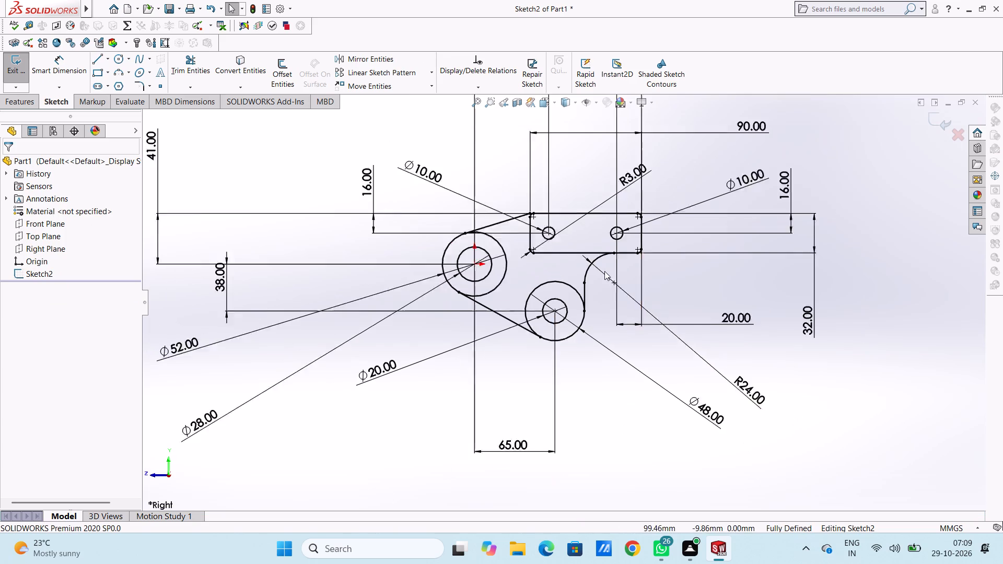
pyautogui.scroll(1, 604, 271)
pyautogui.moveTo(522, 208); pyautogui.dragTo(558, 265)
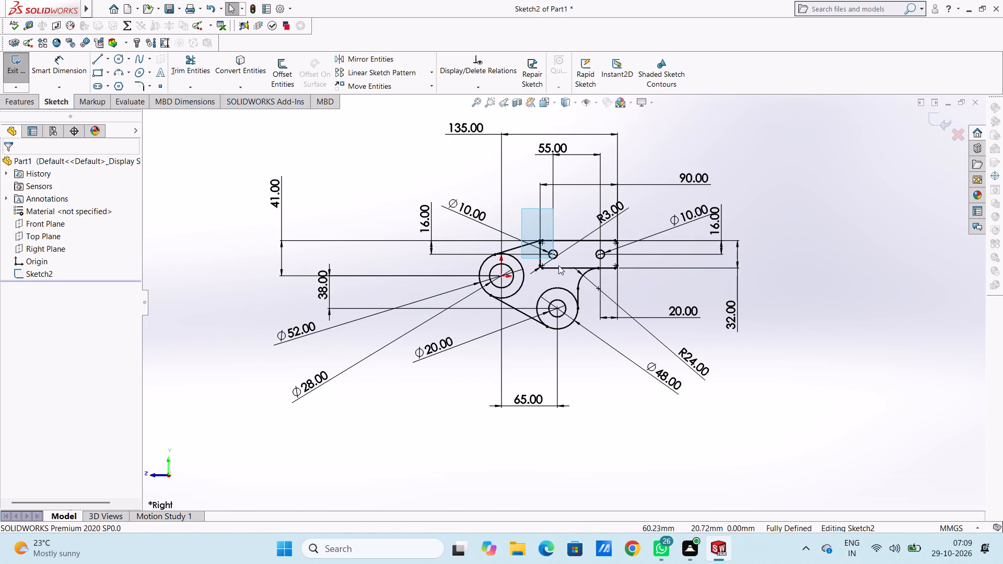
pyautogui.moveTo(558, 265); pyautogui.dragTo(644, 376)
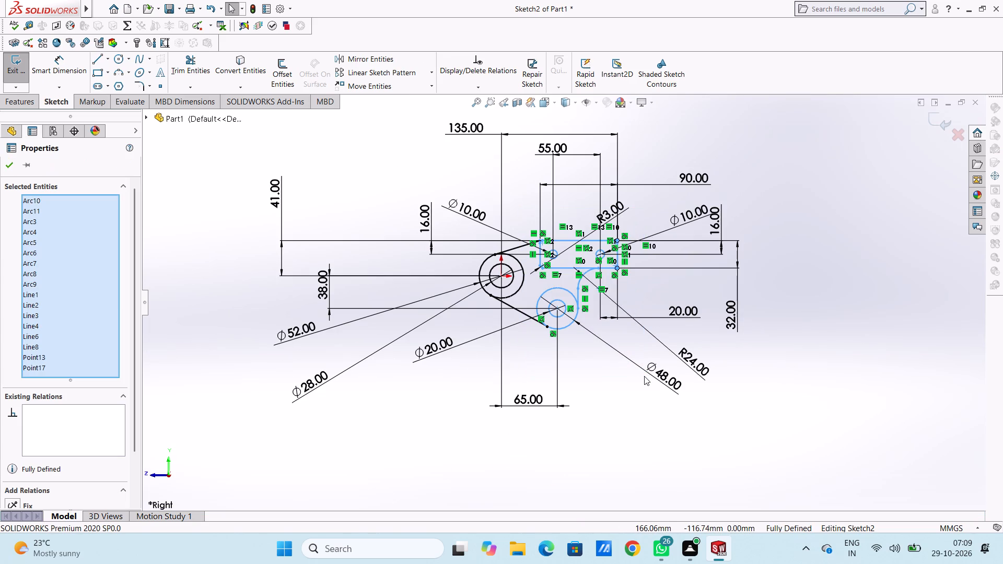
pyautogui.rightClick(789, 197)
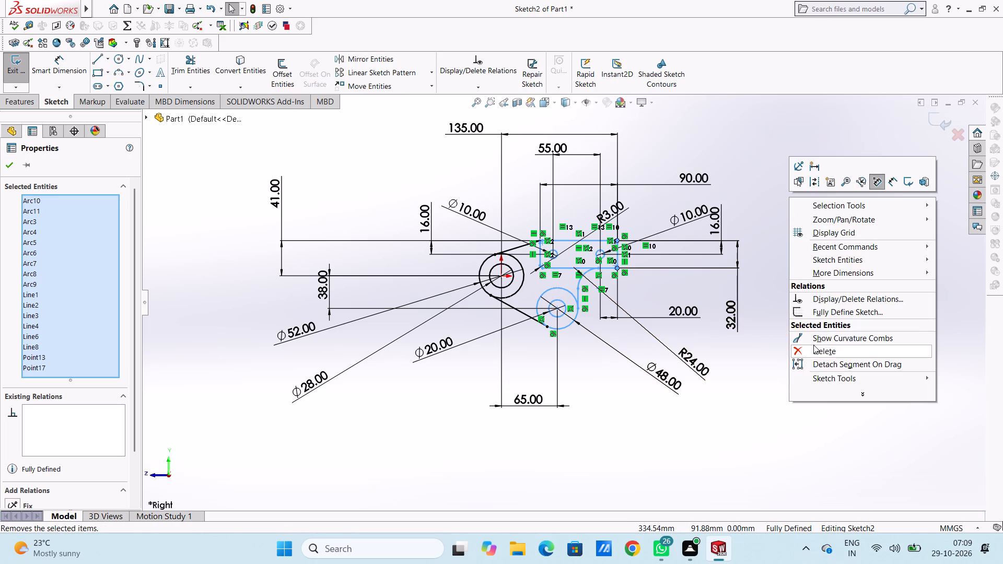
pyautogui.click(813, 354)
pyautogui.click(440, 274)
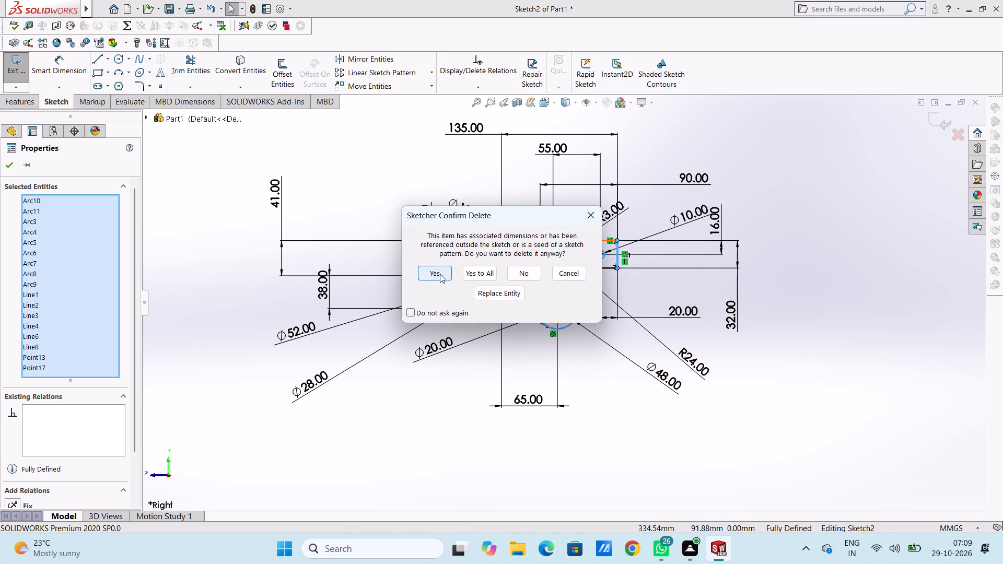
pyautogui.click(440, 274)
pyautogui.click(440, 274)
pyautogui.click(440, 274)
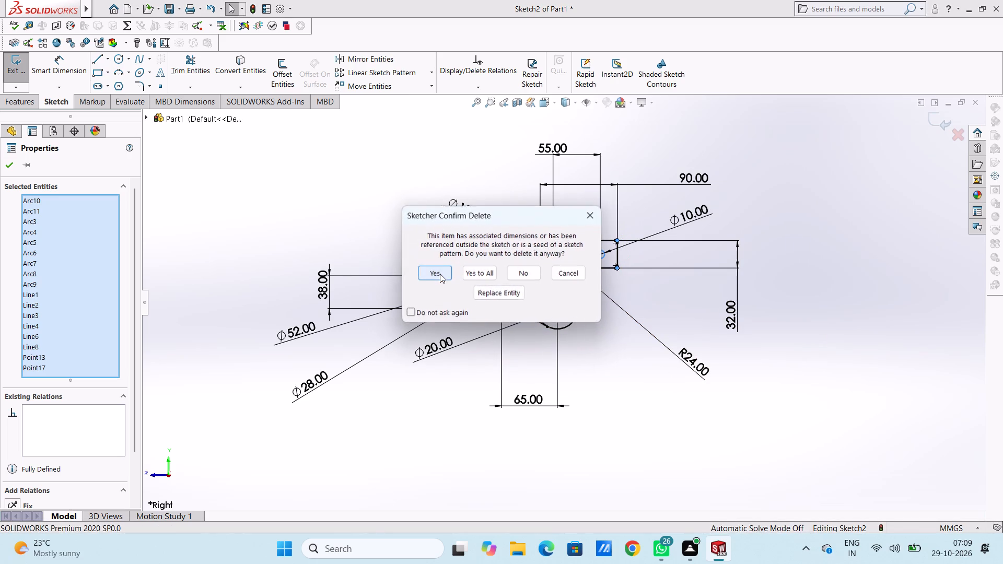
pyautogui.click(440, 274)
pyautogui.click(440, 274)
pyautogui.click(440, 274)
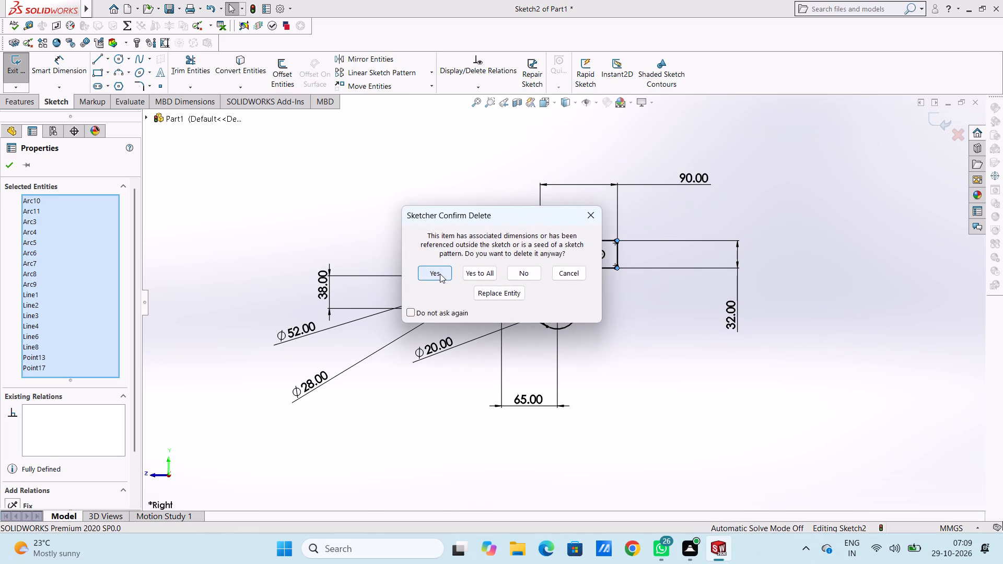
pyautogui.click(440, 274)
# Delete the two remaining tangent lines, leaving only the concentric 52 mm and 28 mm circles in the sketch.
pyautogui.click(528, 245)
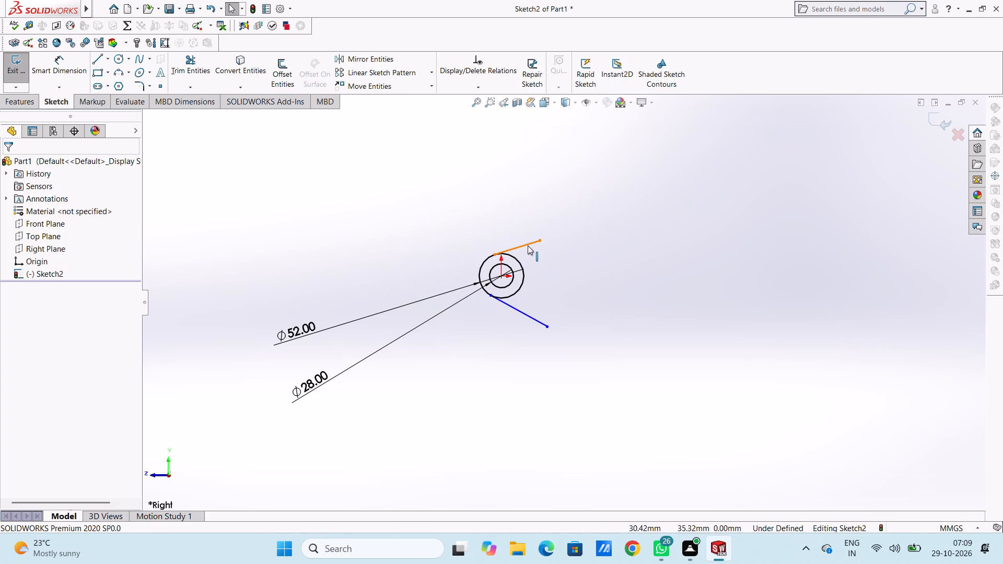
pyautogui.rightClick(617, 249)
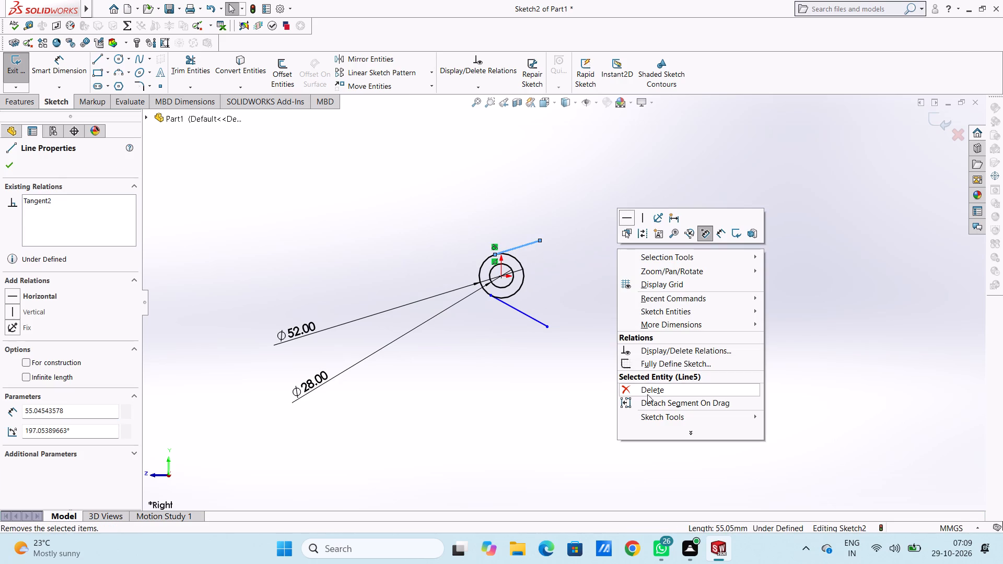
pyautogui.click(643, 385)
pyautogui.click(537, 322)
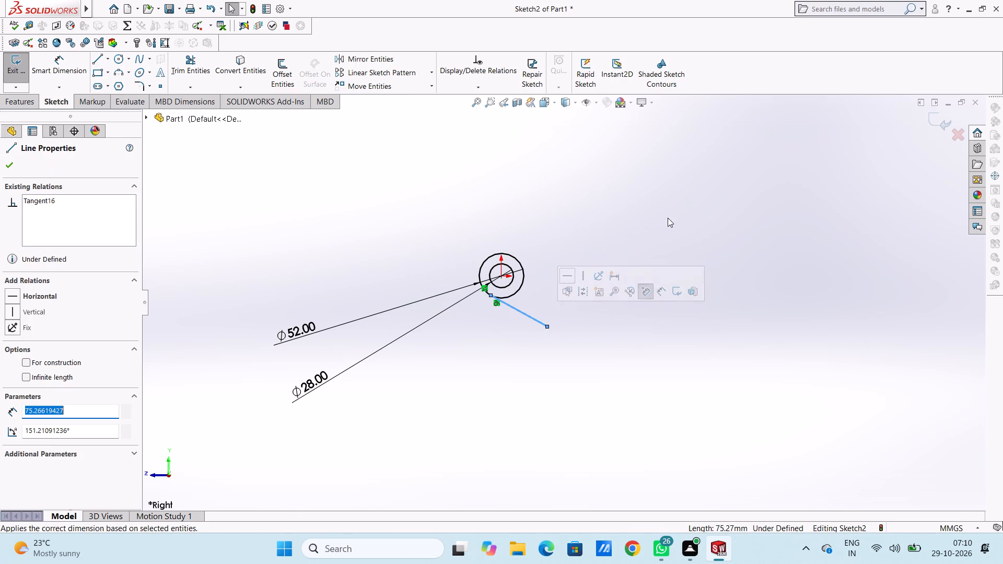
pyautogui.rightClick(684, 184)
pyautogui.click(706, 322)
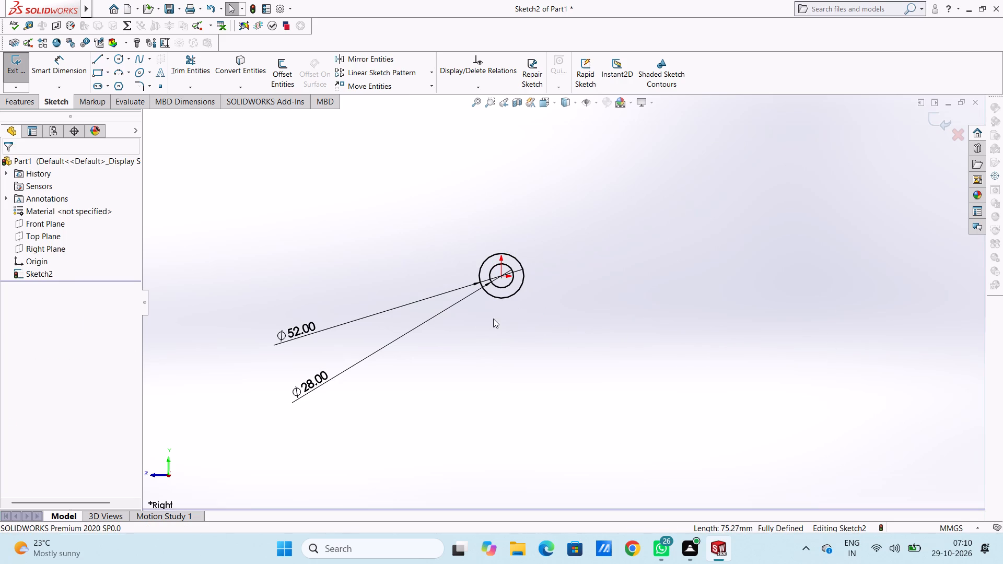
# Reposition the 52 mm and 28 mm diameter dimensions above and to the right of the concentric circles.
pyautogui.click(395, 304)
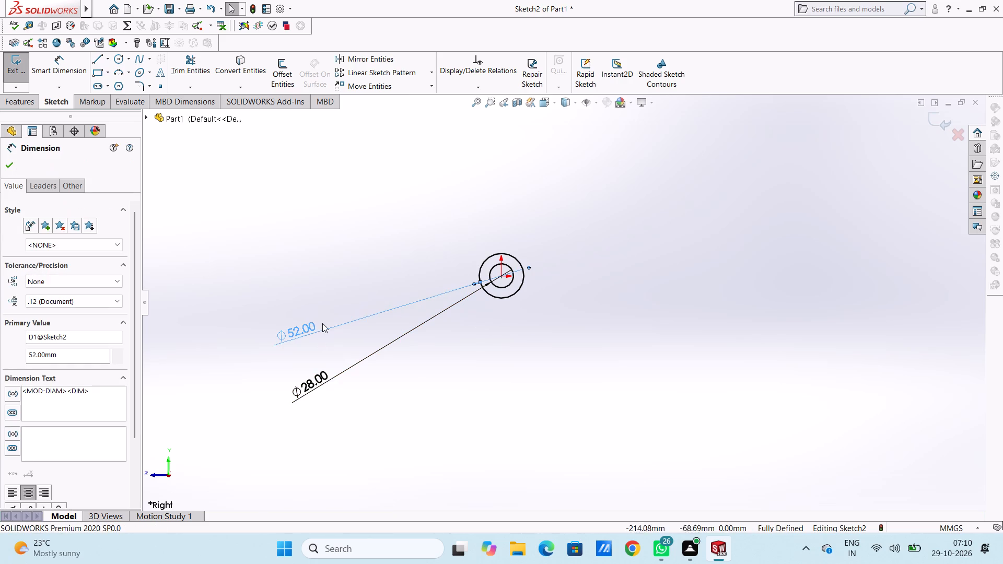
pyautogui.click(340, 269)
pyautogui.moveTo(298, 333); pyautogui.dragTo(345, 281)
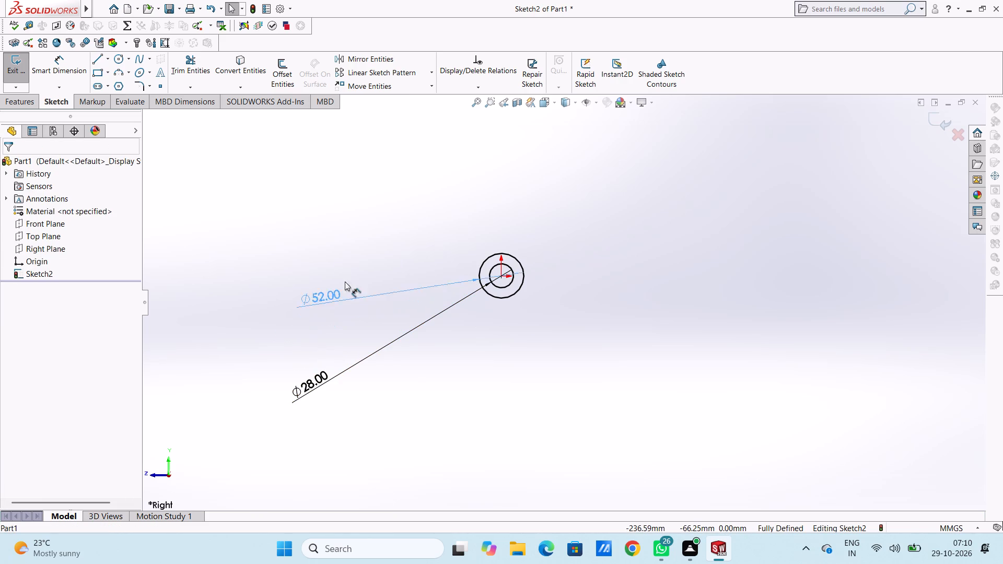
pyautogui.moveTo(345, 281); pyautogui.dragTo(818, 163)
pyautogui.click(677, 175)
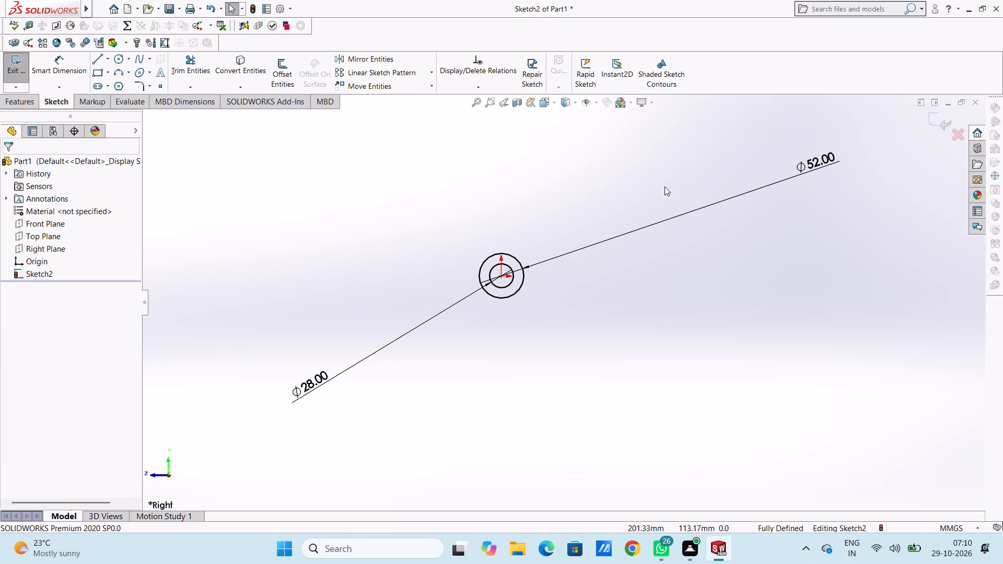
pyautogui.moveTo(304, 392); pyautogui.dragTo(612, 176)
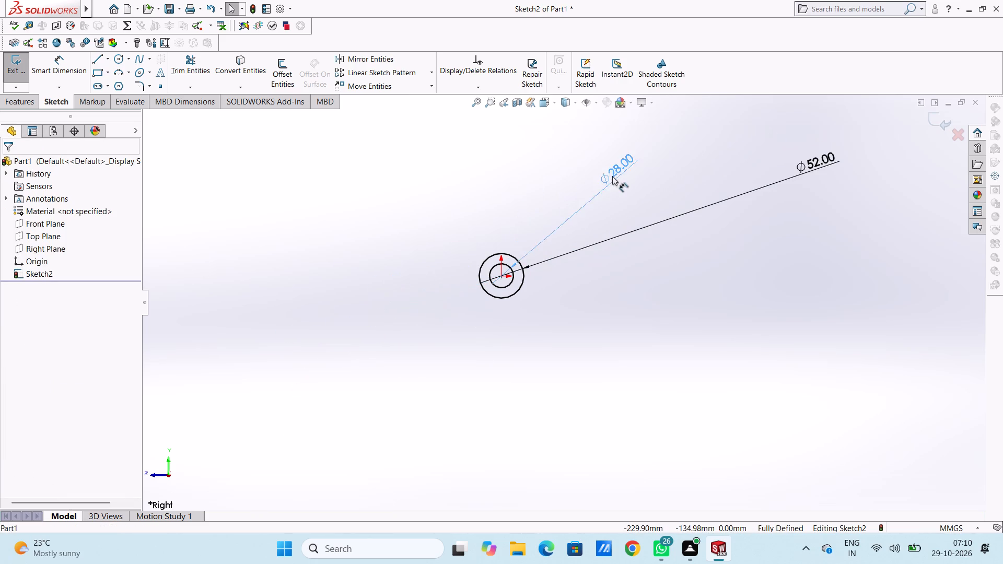
pyautogui.moveTo(612, 176); pyautogui.dragTo(645, 132)
pyautogui.click(428, 217)
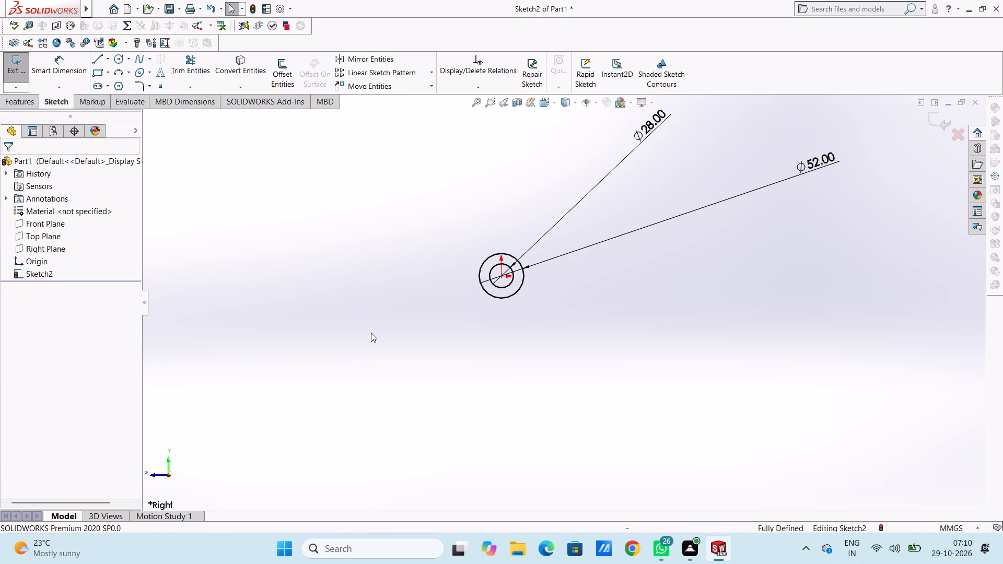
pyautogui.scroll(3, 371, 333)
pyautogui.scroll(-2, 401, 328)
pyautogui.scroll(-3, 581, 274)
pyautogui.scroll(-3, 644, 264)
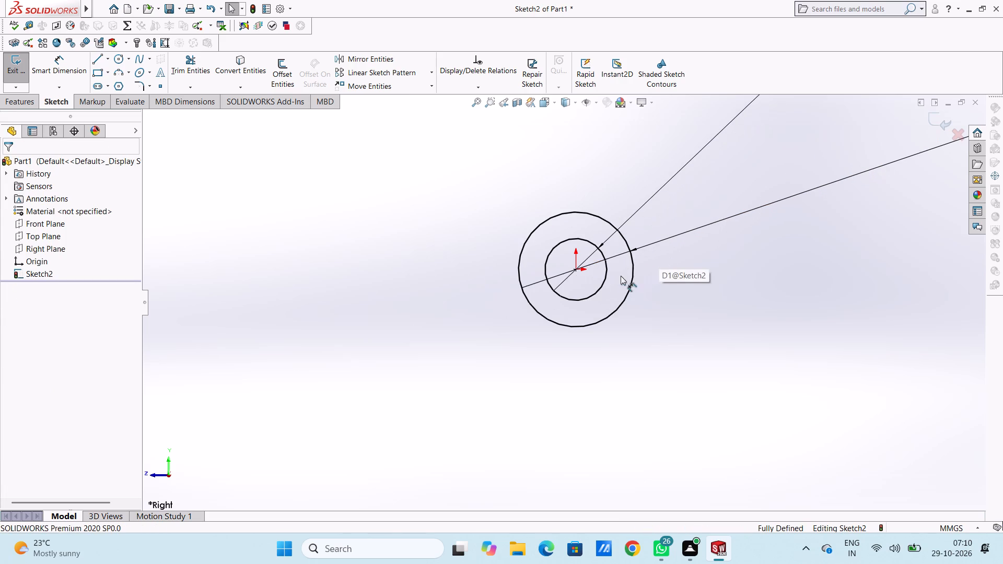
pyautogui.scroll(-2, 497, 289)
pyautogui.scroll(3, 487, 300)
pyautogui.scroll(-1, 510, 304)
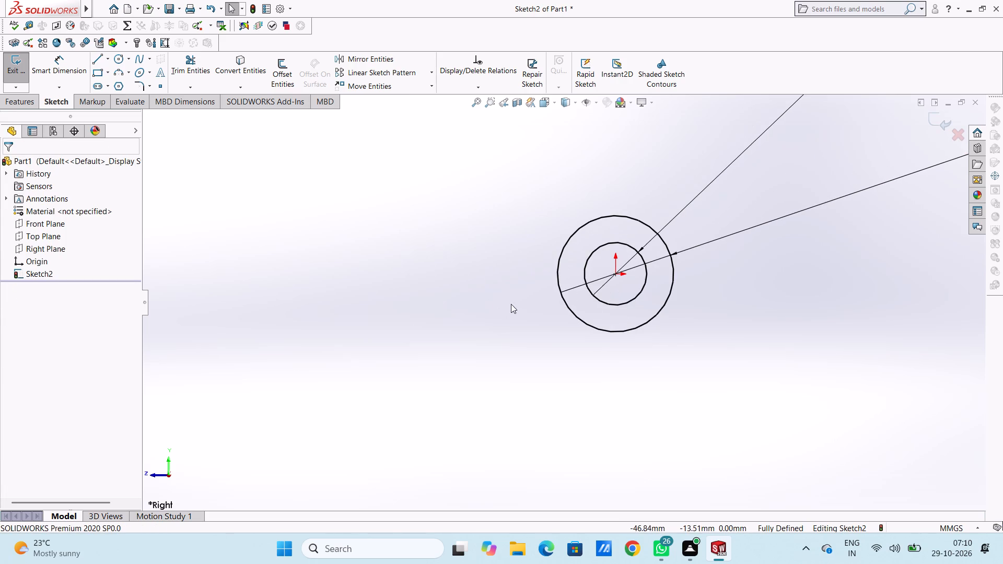
# Sketch a corner rectangle 90 mm wide and 32 mm high, to the upper left of the concentric circles.
pyautogui.scroll(3, 472, 323)
pyautogui.scroll(-2, 468, 360)
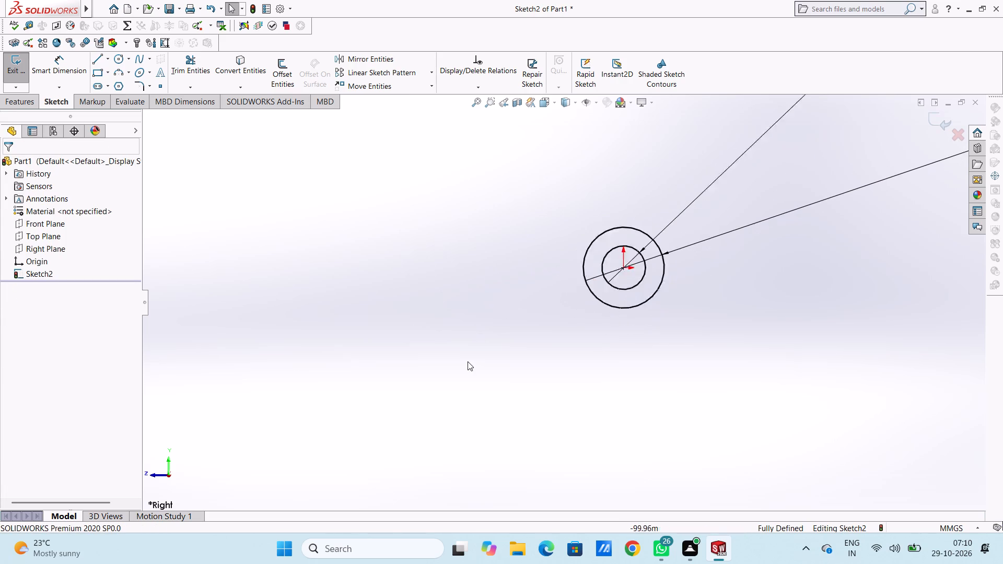
pyautogui.scroll(1, 529, 242)
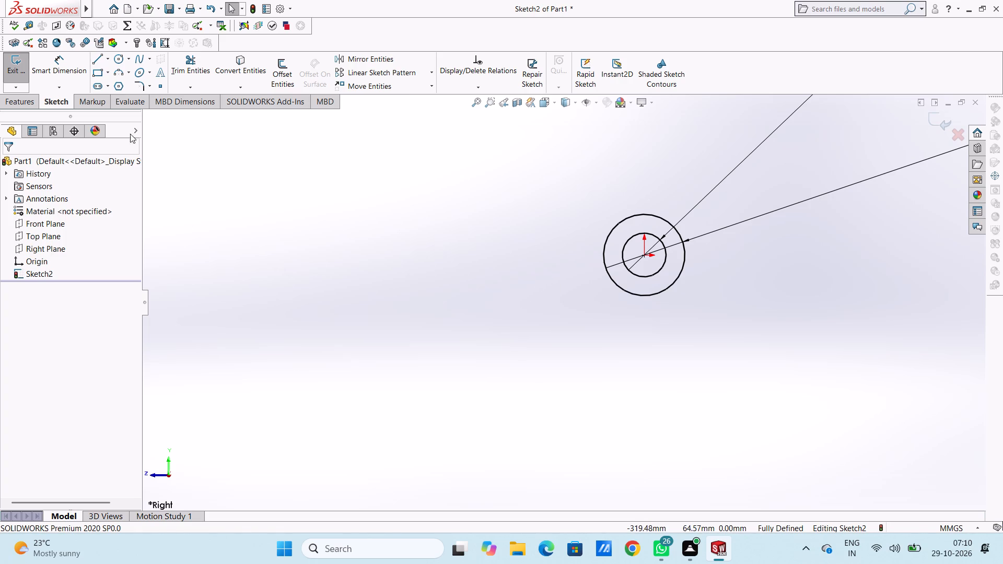
pyautogui.click(99, 71)
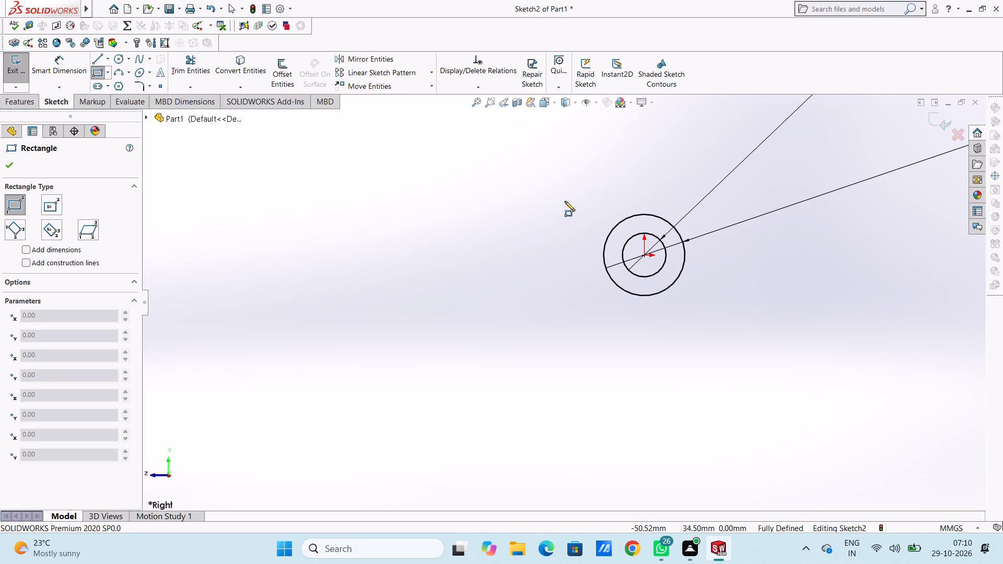
pyautogui.click(563, 190)
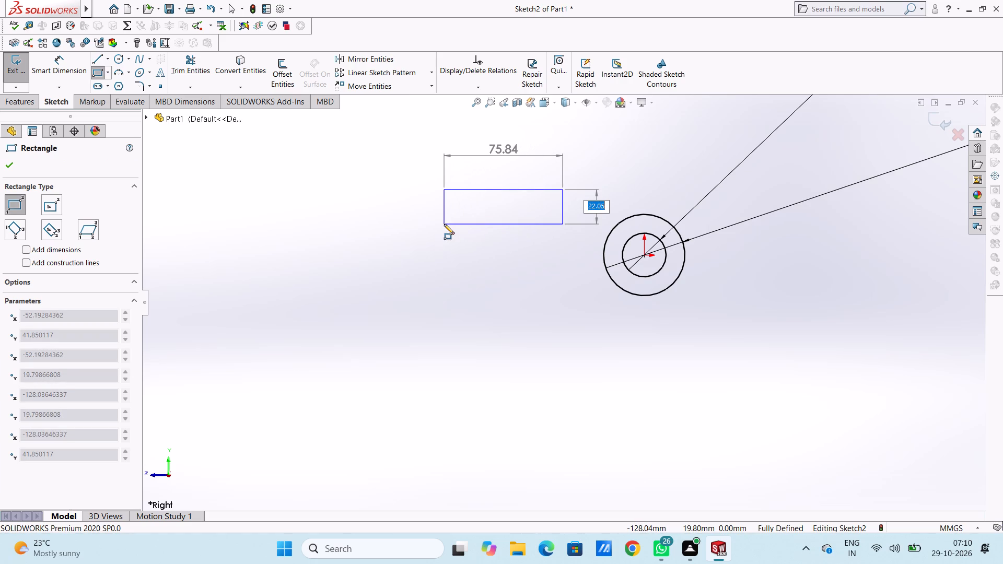
pyautogui.press('3')
pyautogui.press('2')
pyautogui.press('Return')
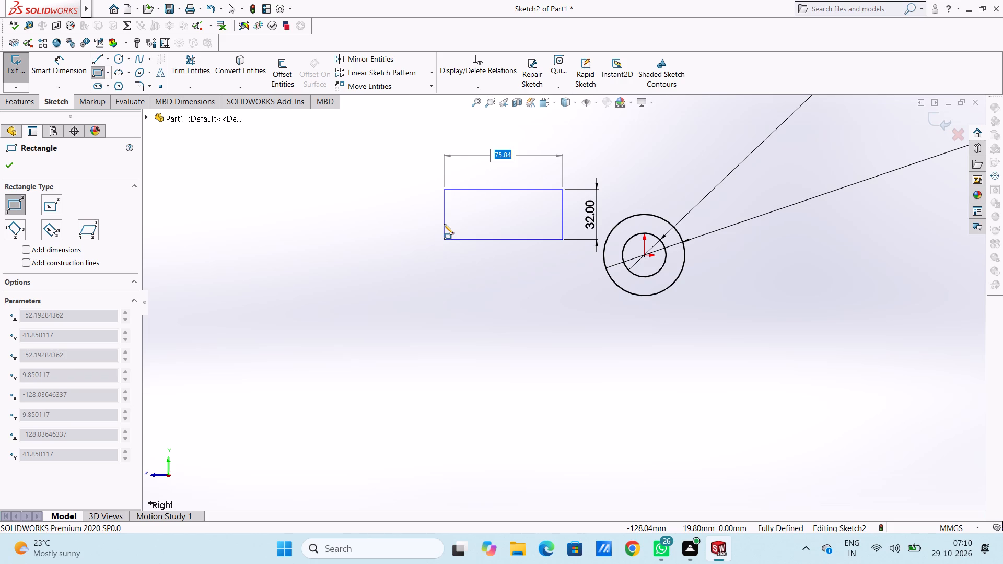
pyautogui.write('90')
pyautogui.press('Return')
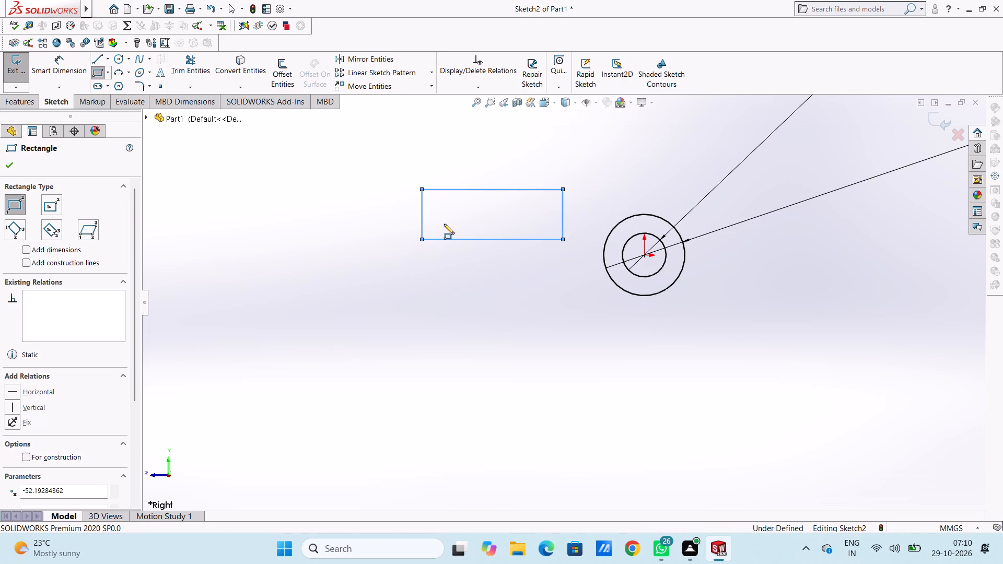
pyautogui.click(16, 167)
pyautogui.click(239, 200)
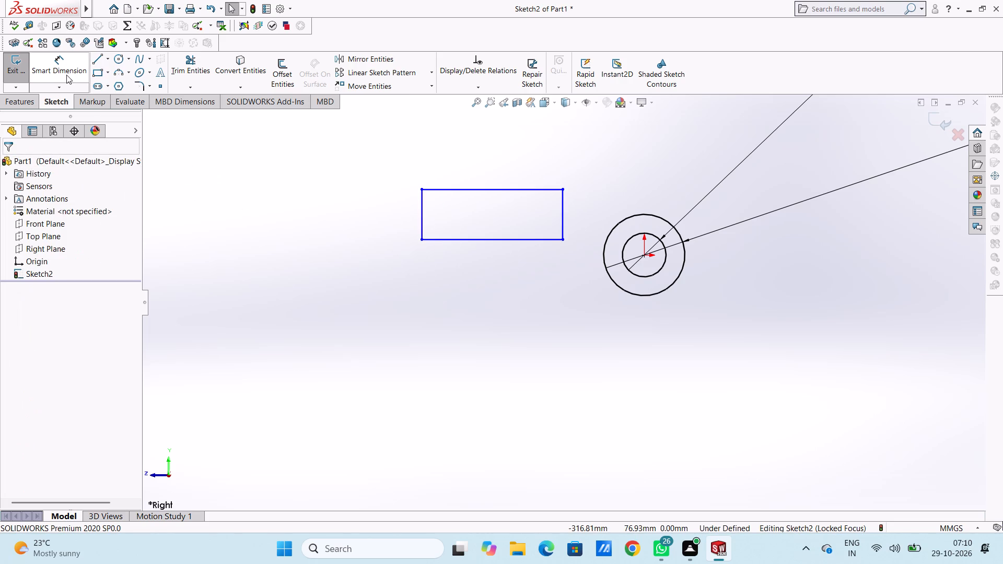
# Dimension the rectangle's height at 32 mm and its width at 90 mm.
pyautogui.click(62, 62)
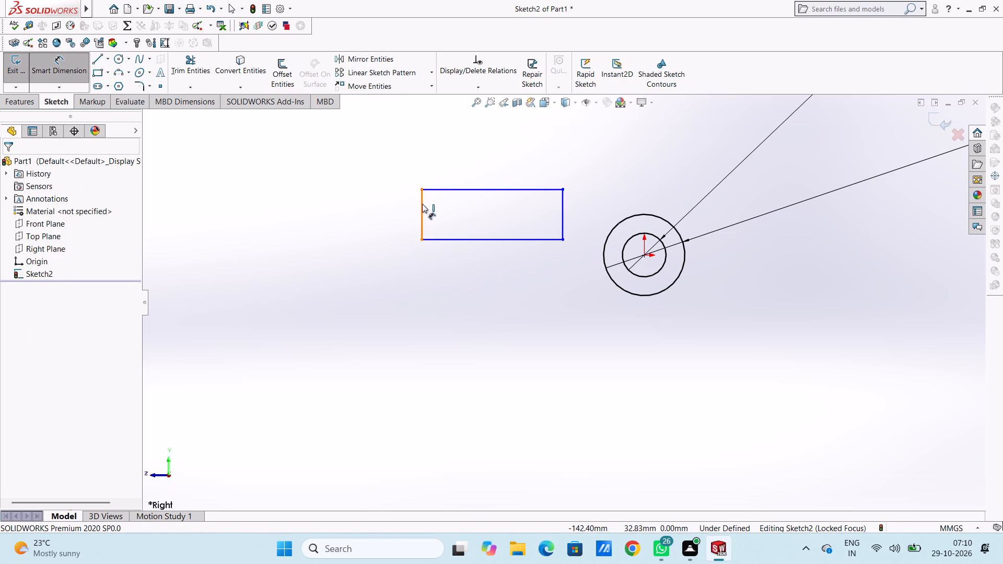
pyautogui.click(422, 204)
pyautogui.click(271, 156)
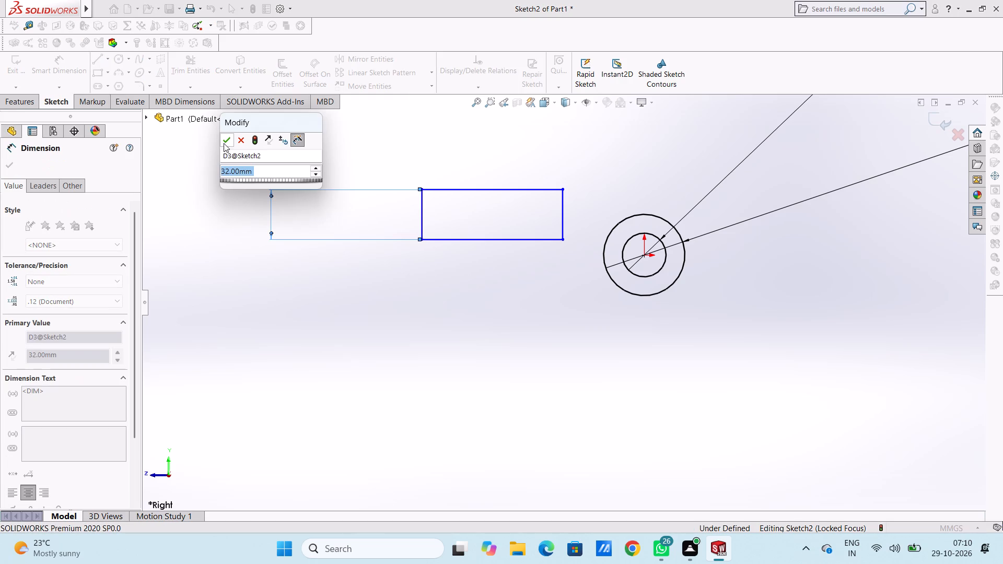
pyautogui.click(223, 142)
pyautogui.click(215, 153)
pyautogui.click(446, 190)
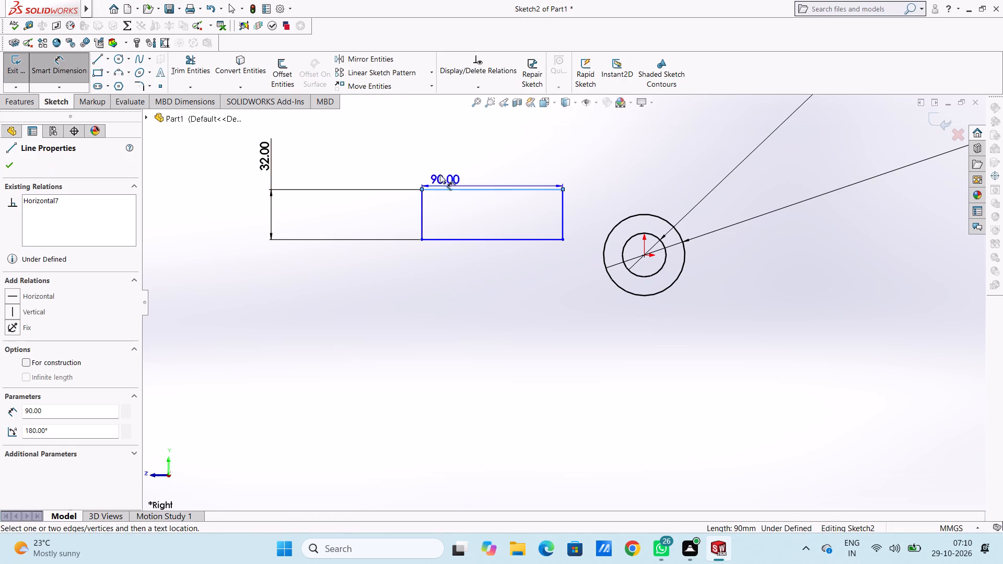
pyautogui.click(365, 127)
pyautogui.click(320, 115)
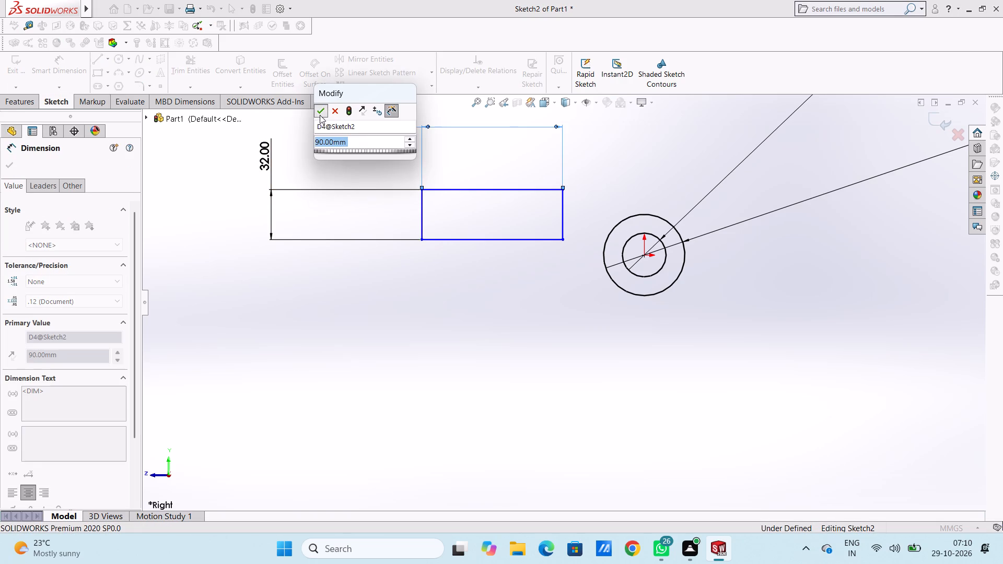
pyautogui.click(316, 174)
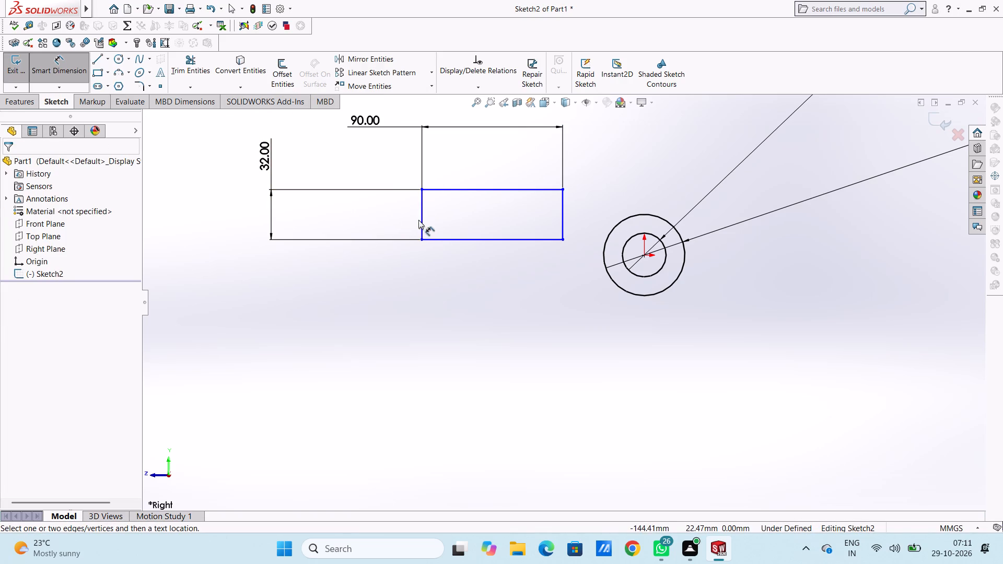
# Dimension the horizontal distance from the rectangle's far vertical edge to the circles' centre as 135 mm.
pyautogui.click(420, 220)
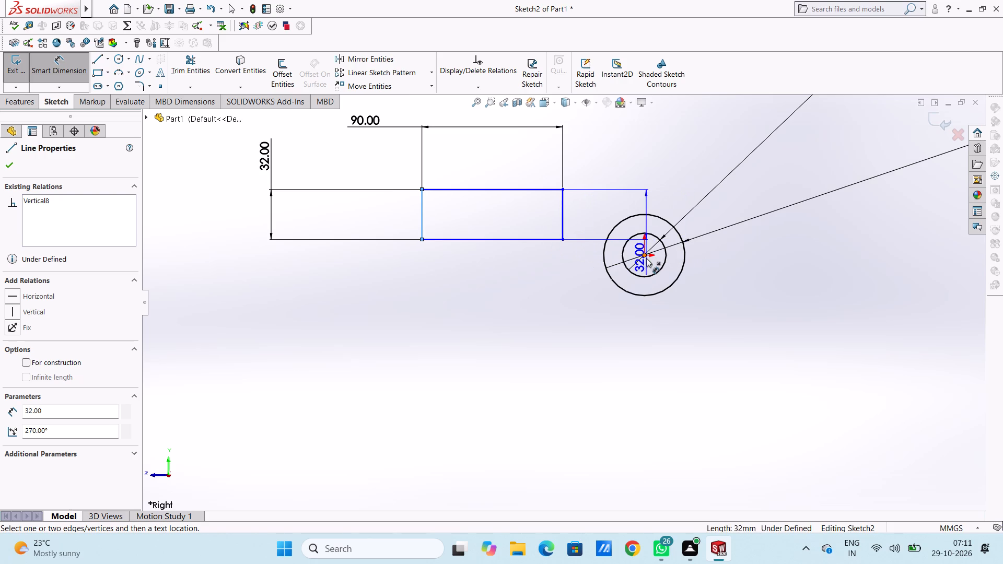
pyautogui.click(646, 258)
pyautogui.click(649, 137)
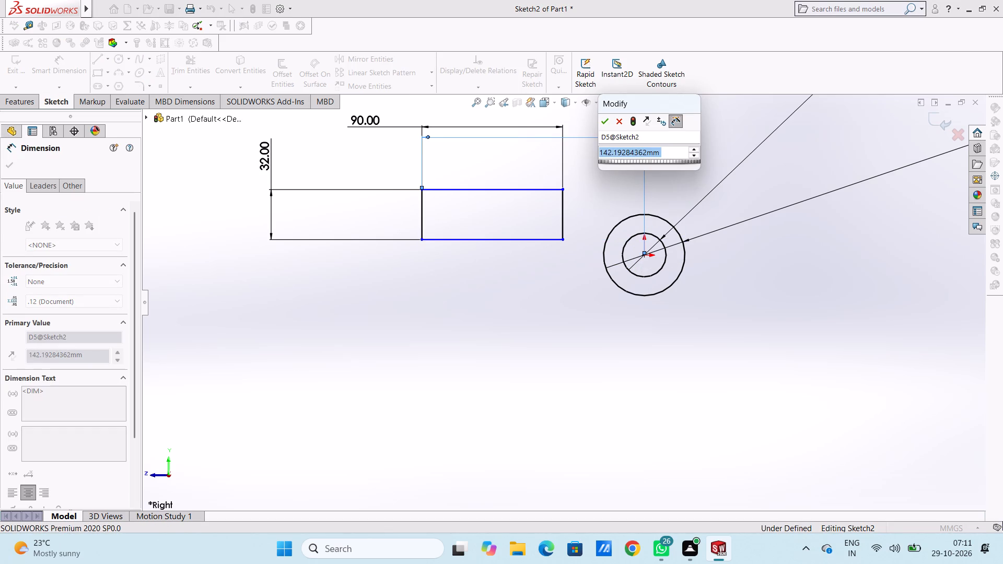
pyautogui.write('135')
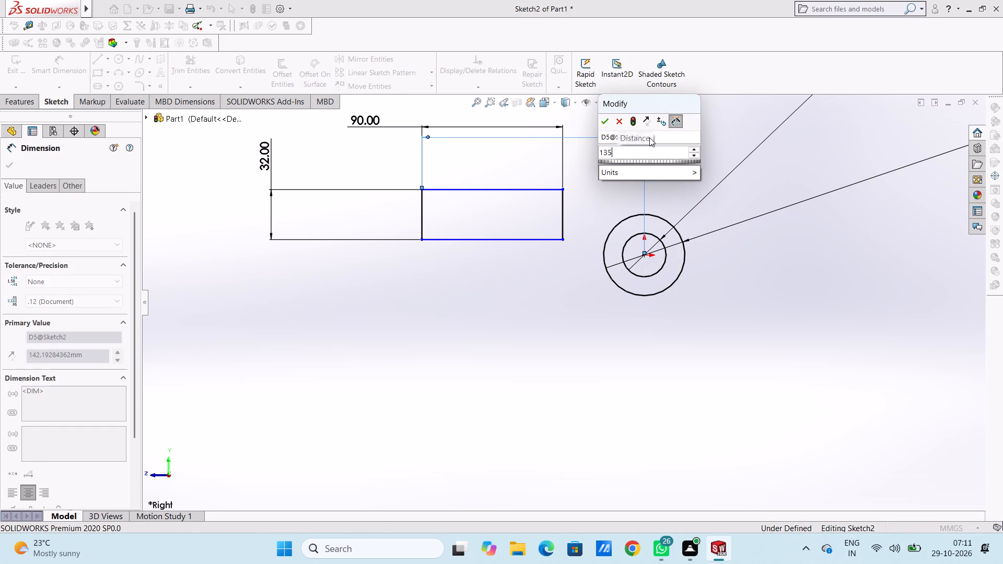
pyautogui.press('Return')
pyautogui.click(619, 192)
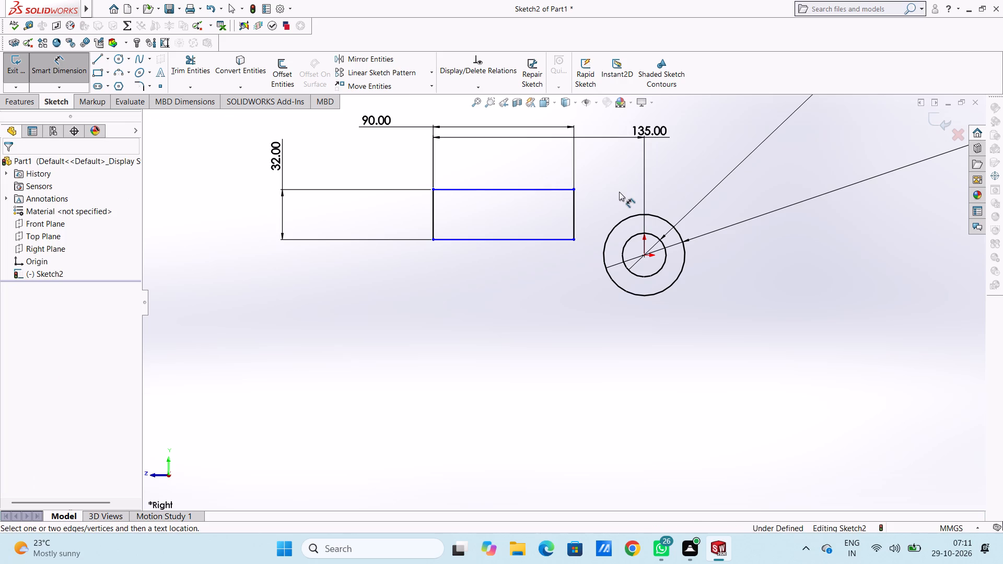
# Dimension the vertical distance from the rectangle's top edge to the circles' centre as 41 mm.
pyautogui.click(553, 186)
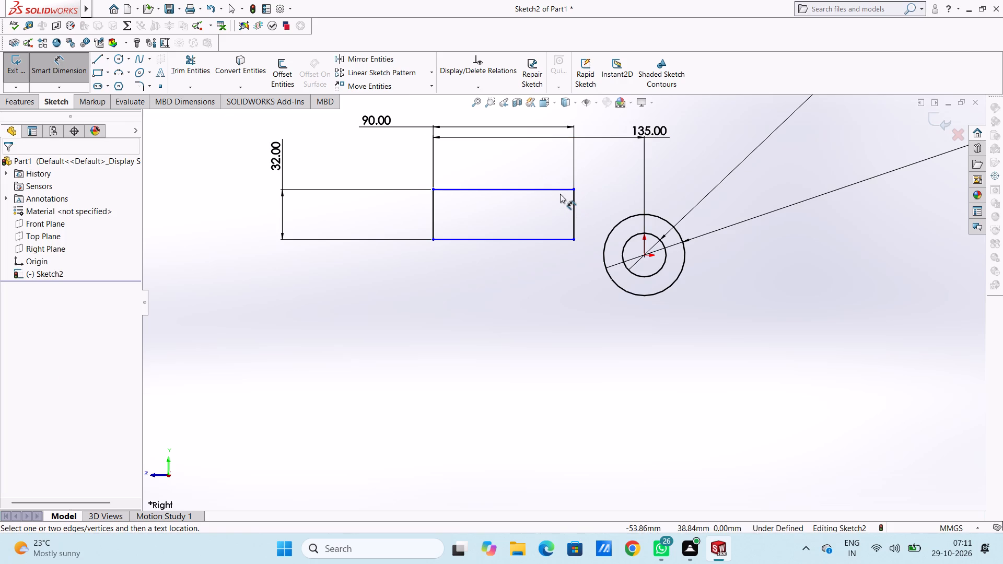
pyautogui.click(554, 192)
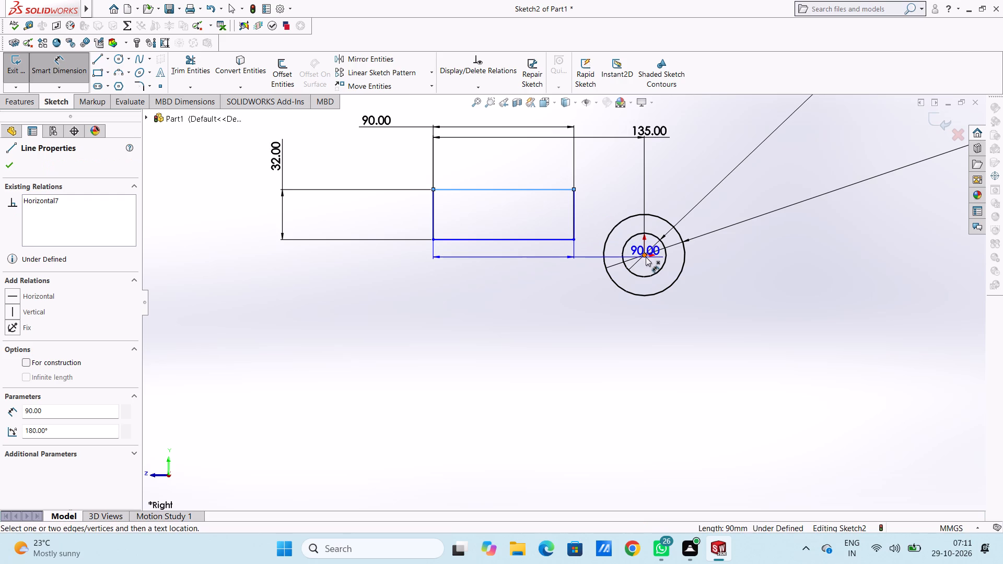
pyautogui.click(646, 257)
pyautogui.click(868, 222)
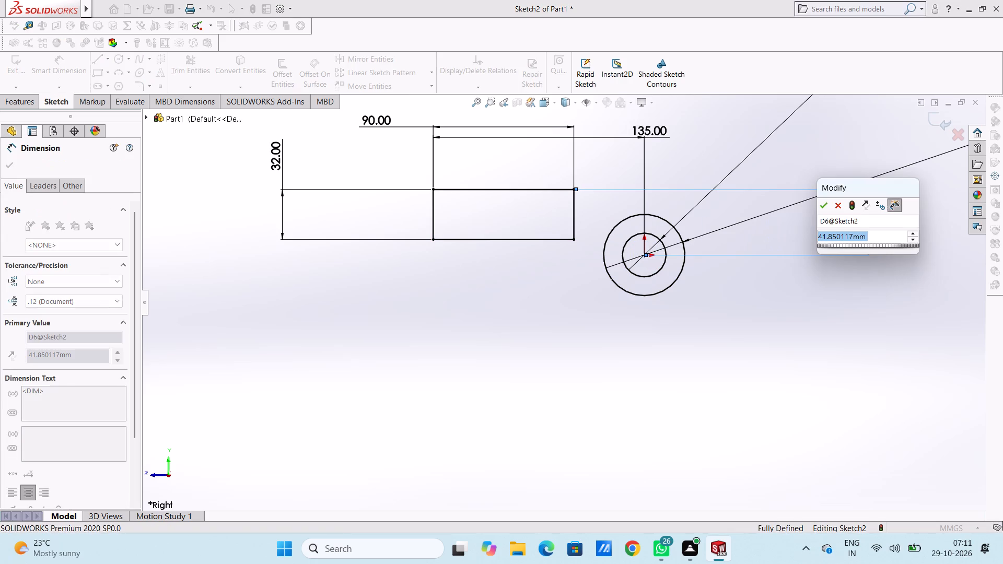
pyautogui.write('41')
pyautogui.press('Return')
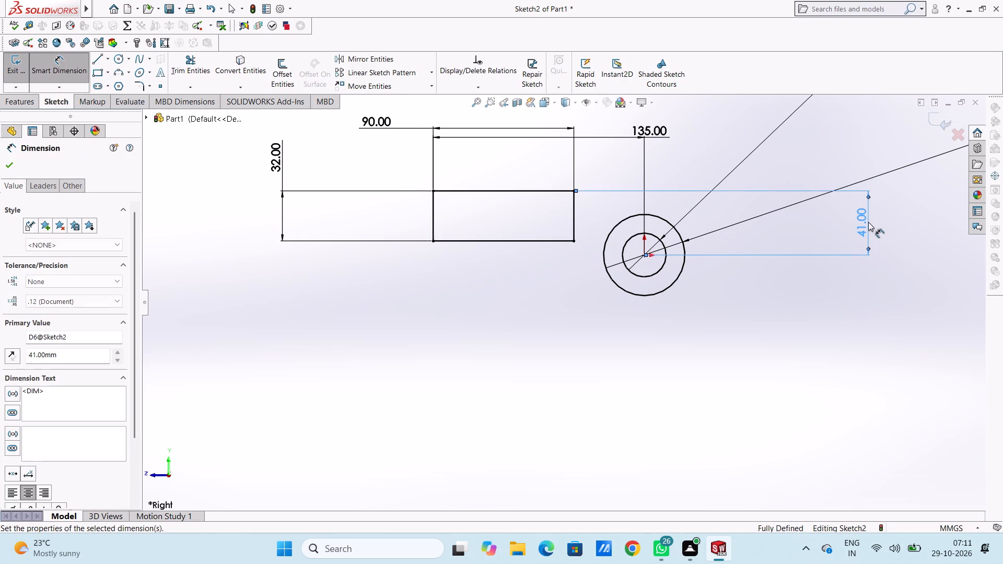
pyautogui.click(481, 322)
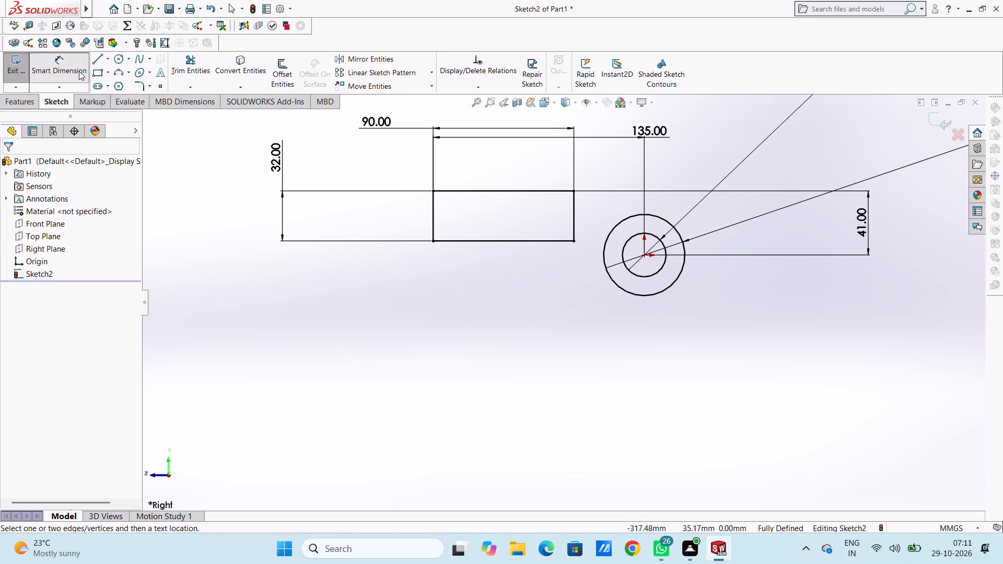
# Draw a line about 58 mm long from the rectangle's upper-right corner to the top of the 52 mm circle.
pyautogui.click(100, 62)
pyautogui.scroll(-1, 609, 203)
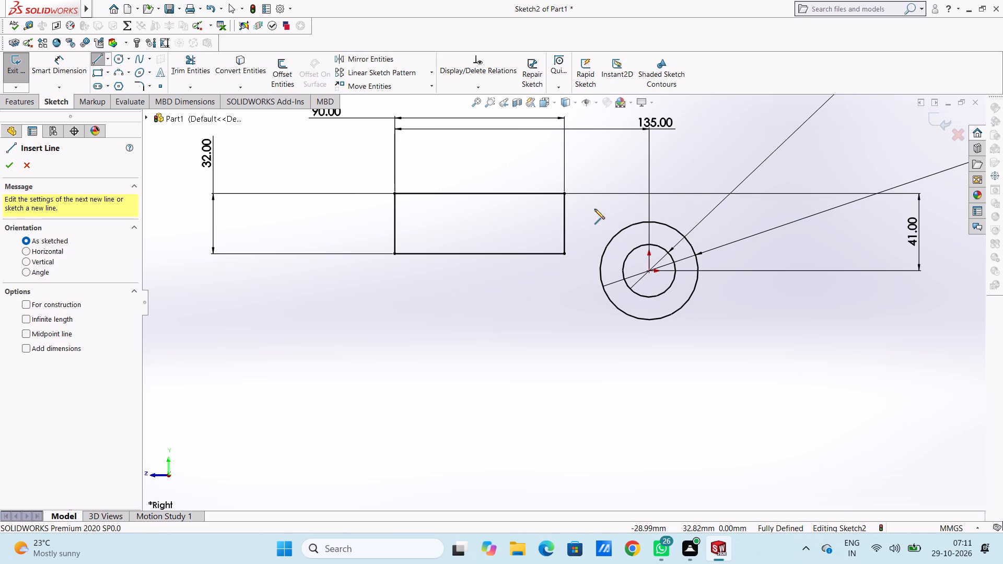
pyautogui.click(566, 195)
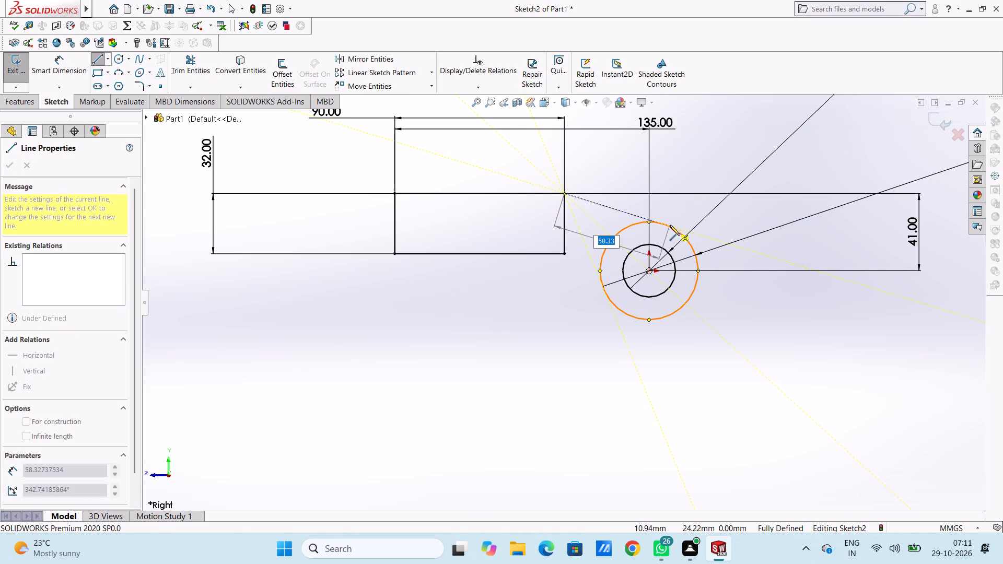
pyautogui.click(670, 225)
pyautogui.rightClick(733, 129)
pyautogui.click(743, 142)
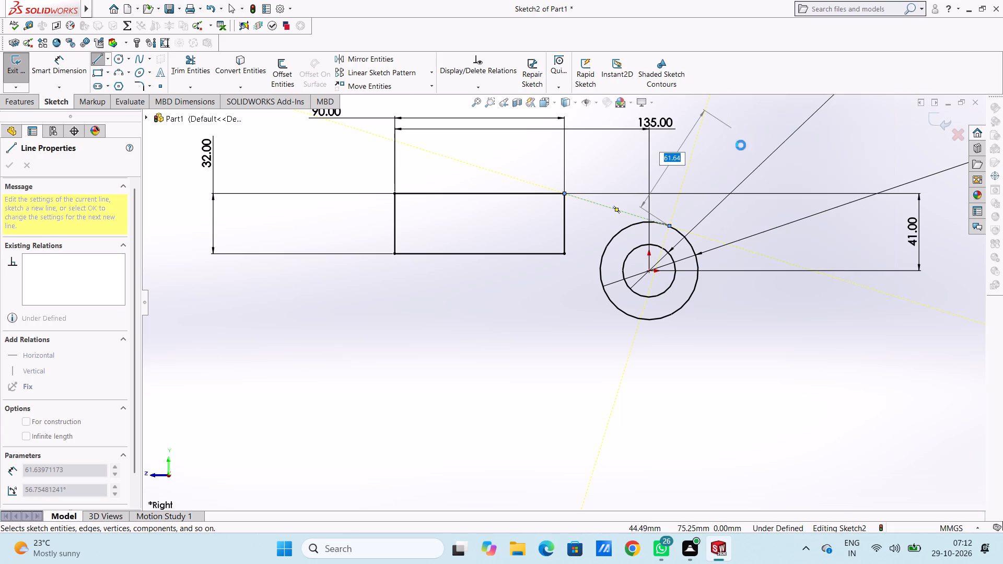
pyautogui.click(729, 155)
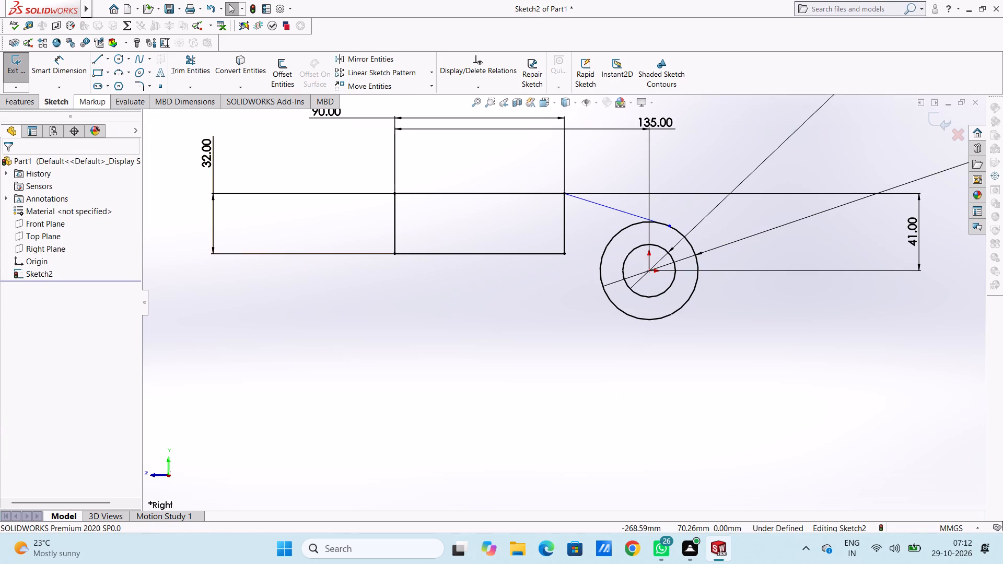
# Add a tangent relation between the new sloping line and the 52 mm circle.
pyautogui.click(630, 215)
pyautogui.keyDown('ctrl'); pyautogui.click(632, 228); pyautogui.keyUp('ctrl')
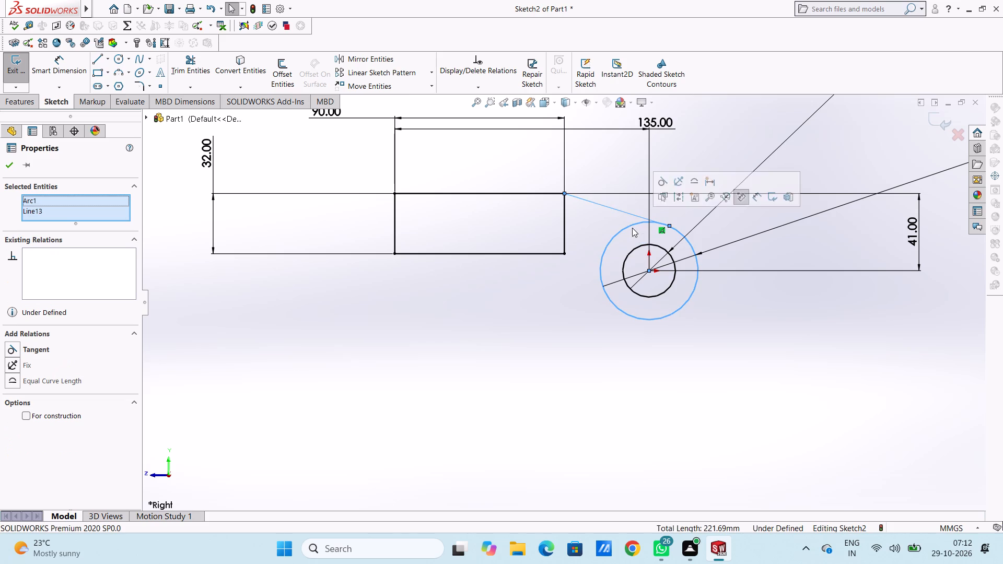
pyautogui.click(39, 349)
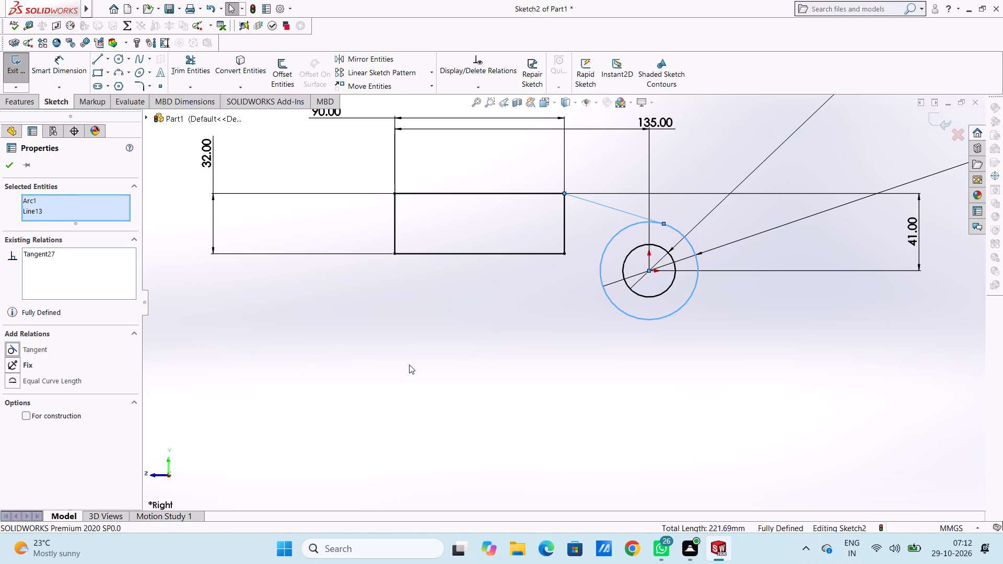
pyautogui.click(409, 365)
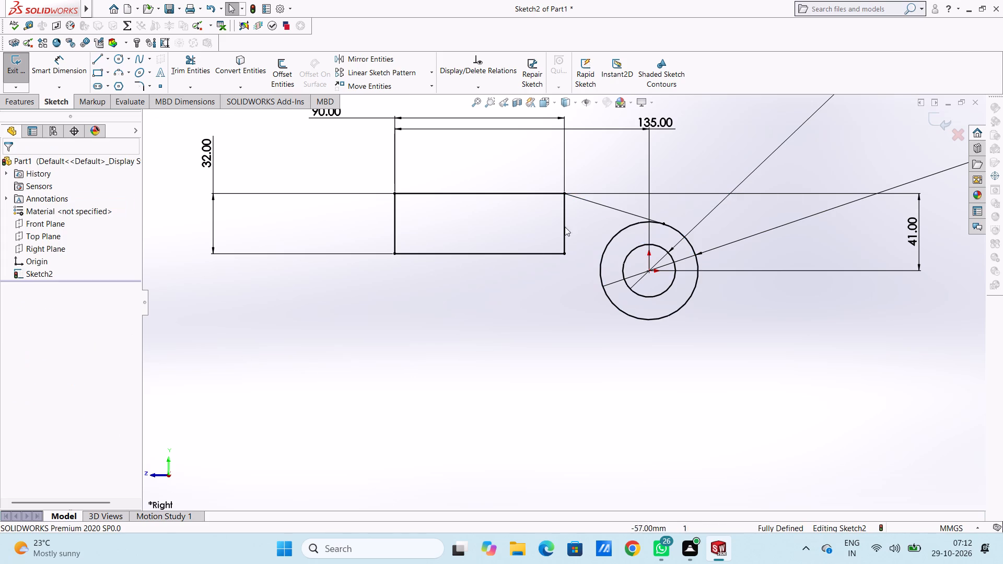
# Fillet all four corners of the 90 x 32 mm rectangle with a 3 mm sketch fillet.
pyautogui.scroll(-2, 597, 201)
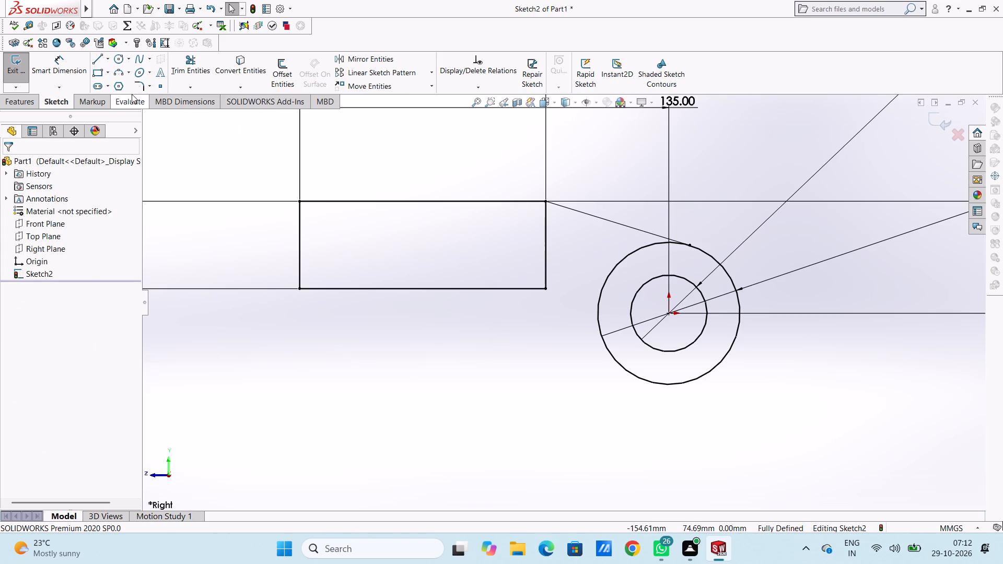
pyautogui.click(139, 90)
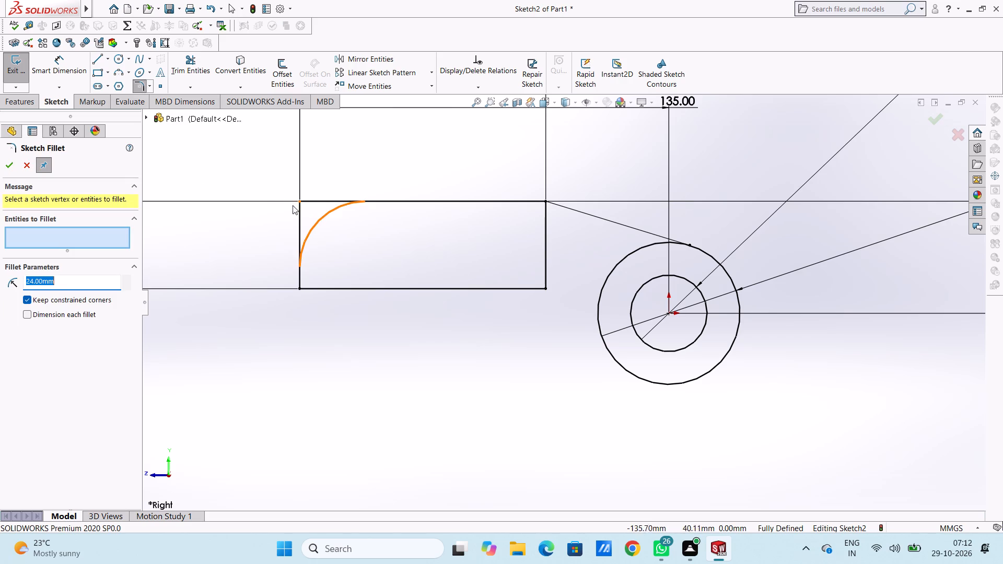
pyautogui.press('3')
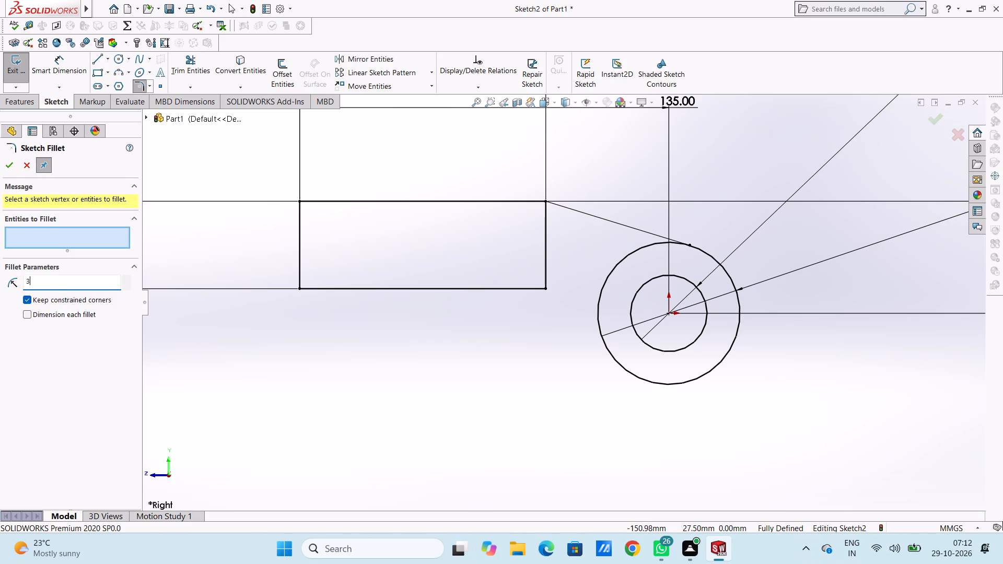
pyautogui.press('Return')
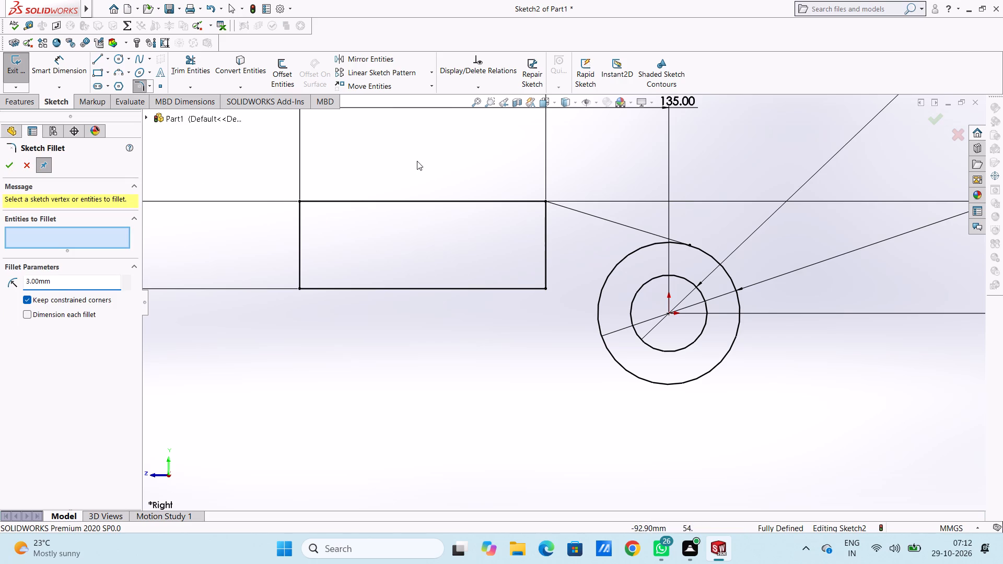
pyautogui.click(302, 199)
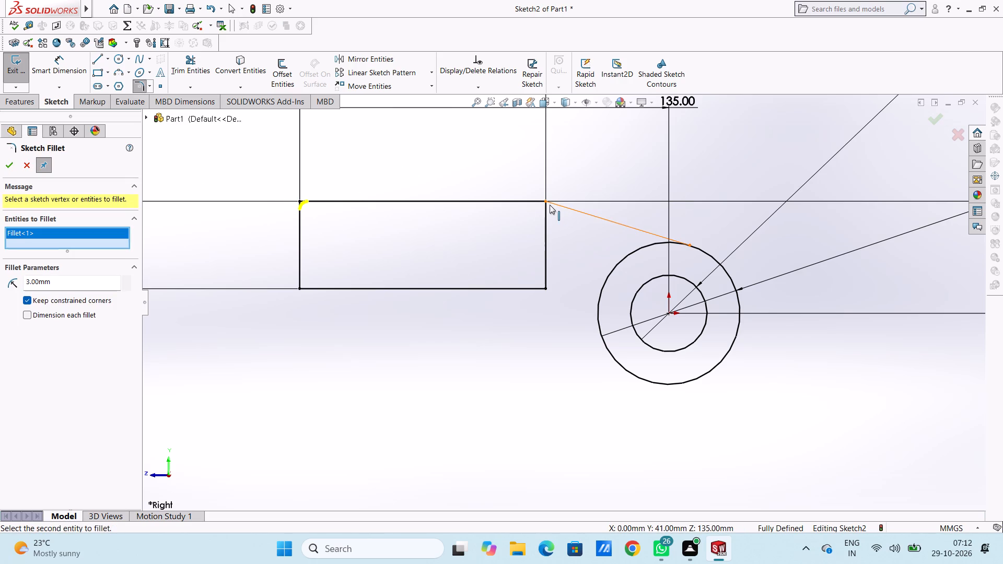
pyautogui.click(548, 203)
pyautogui.click(546, 287)
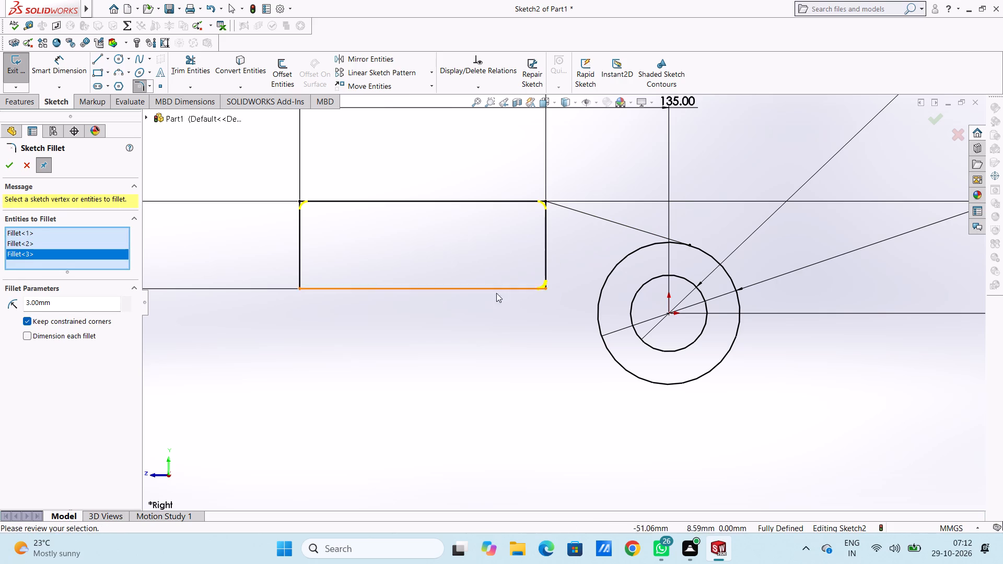
pyautogui.click(300, 289)
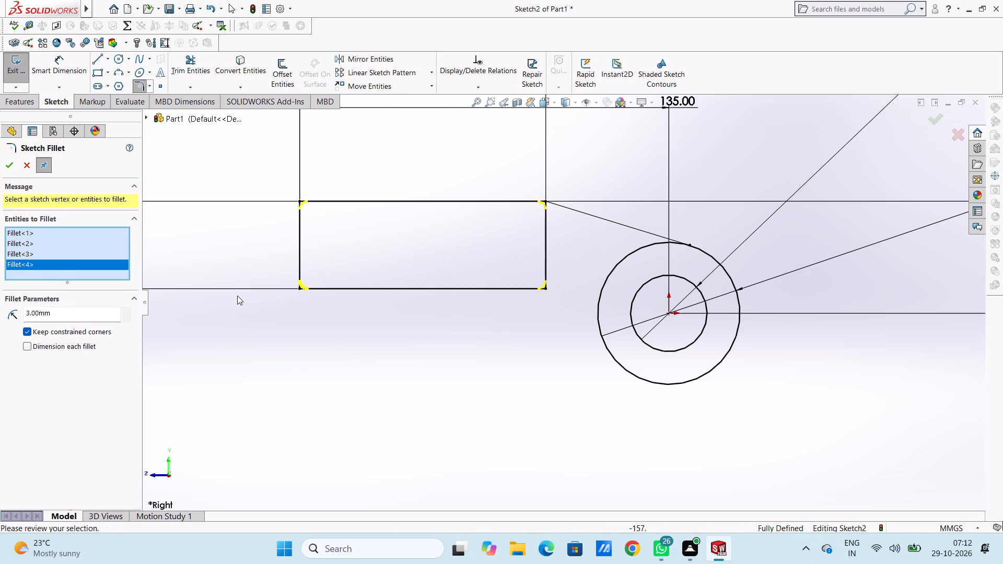
pyautogui.click(14, 165)
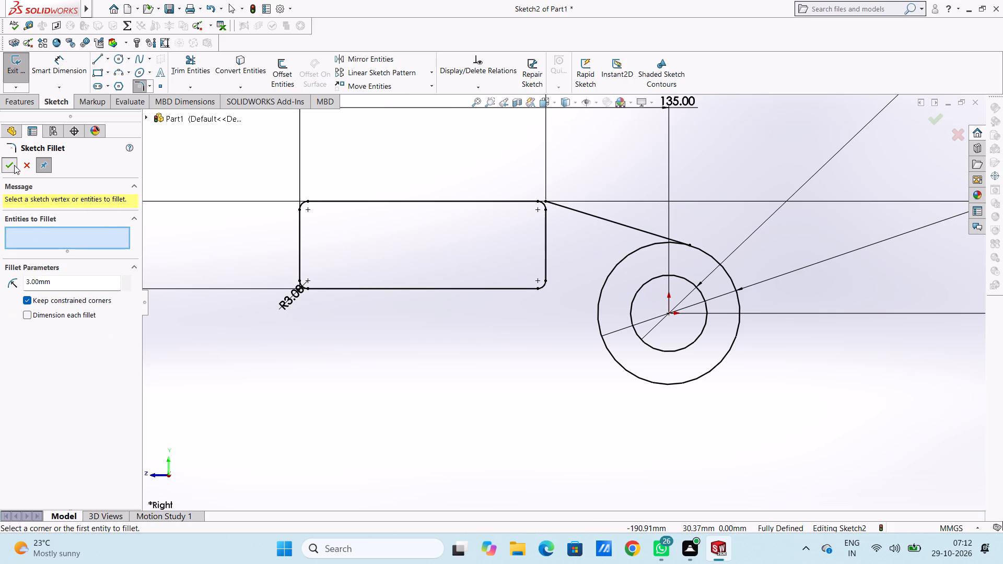
pyautogui.click(13, 166)
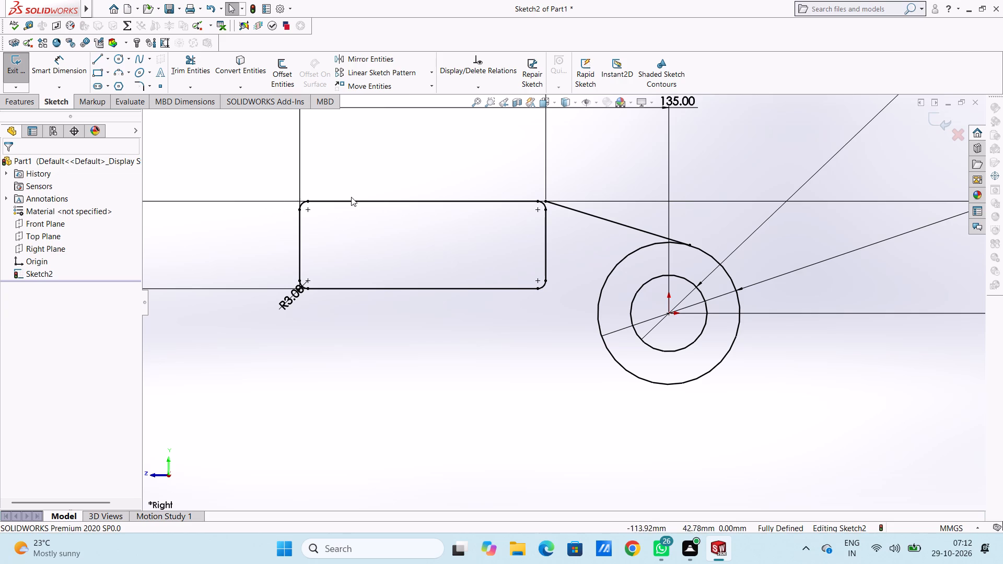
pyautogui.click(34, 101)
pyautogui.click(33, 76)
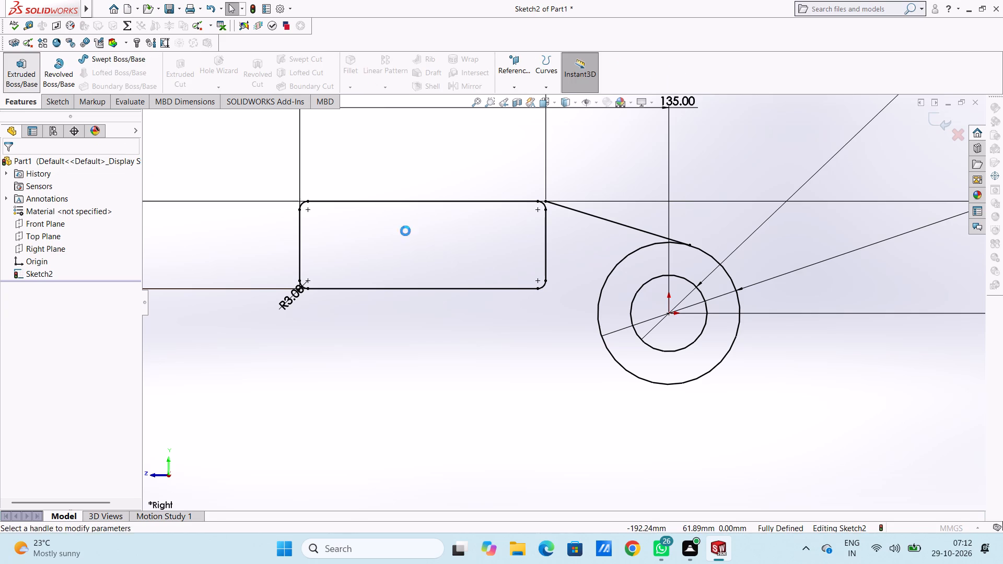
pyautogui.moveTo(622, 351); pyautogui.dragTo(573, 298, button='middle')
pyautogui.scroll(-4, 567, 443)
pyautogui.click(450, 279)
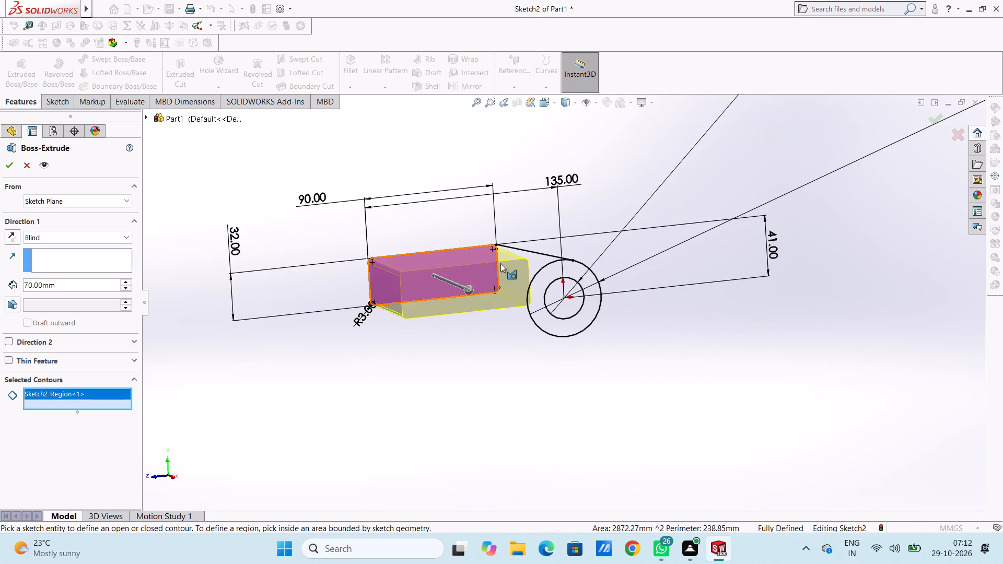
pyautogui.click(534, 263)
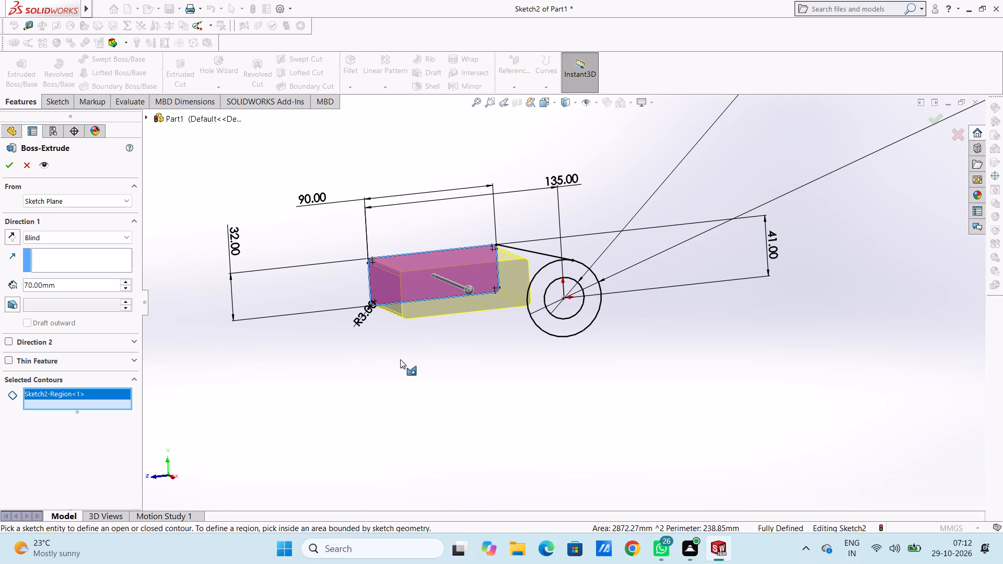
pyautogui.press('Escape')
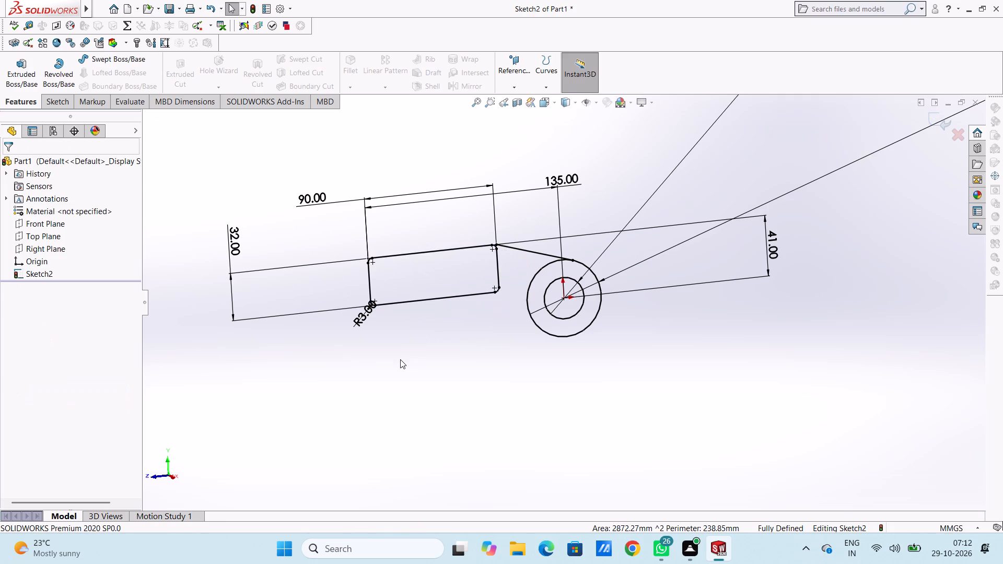
# Return to the right view and move the R3 fillet dimension diagonally away from the rectangle's lower-left corner.
pyautogui.hotkey('ctrl', '4')
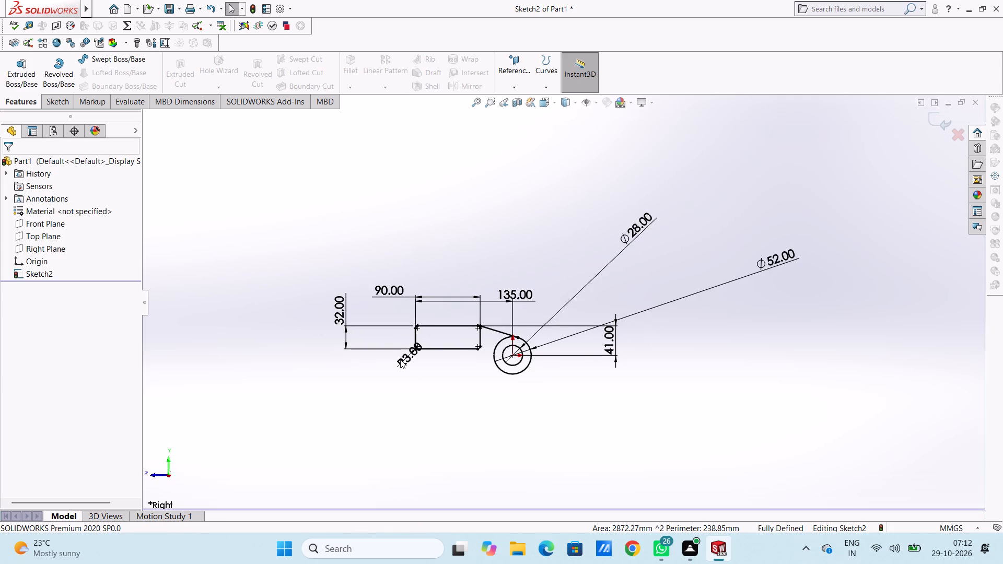
pyautogui.scroll(-3, 411, 366)
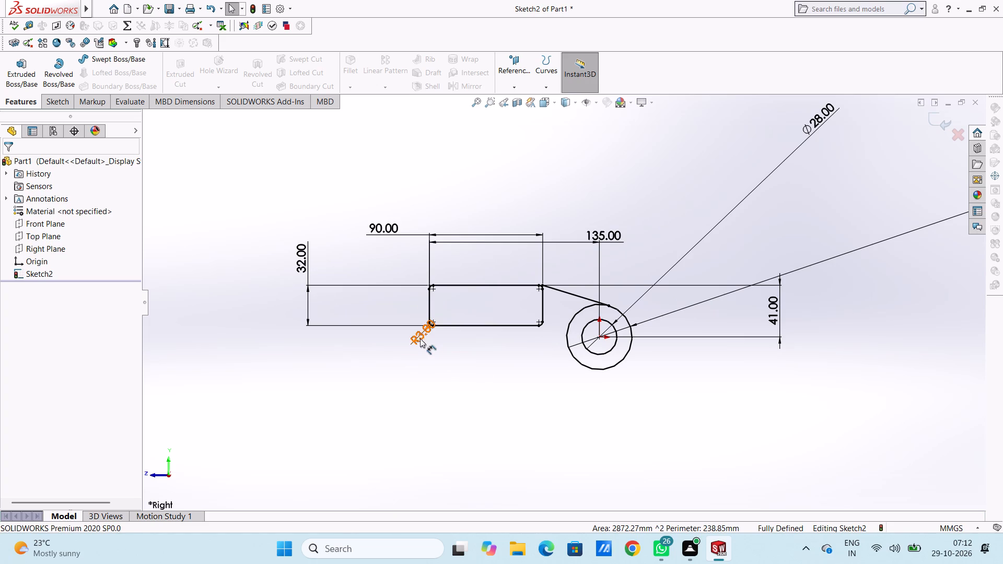
pyautogui.moveTo(417, 338); pyautogui.dragTo(267, 446)
pyautogui.click(266, 367)
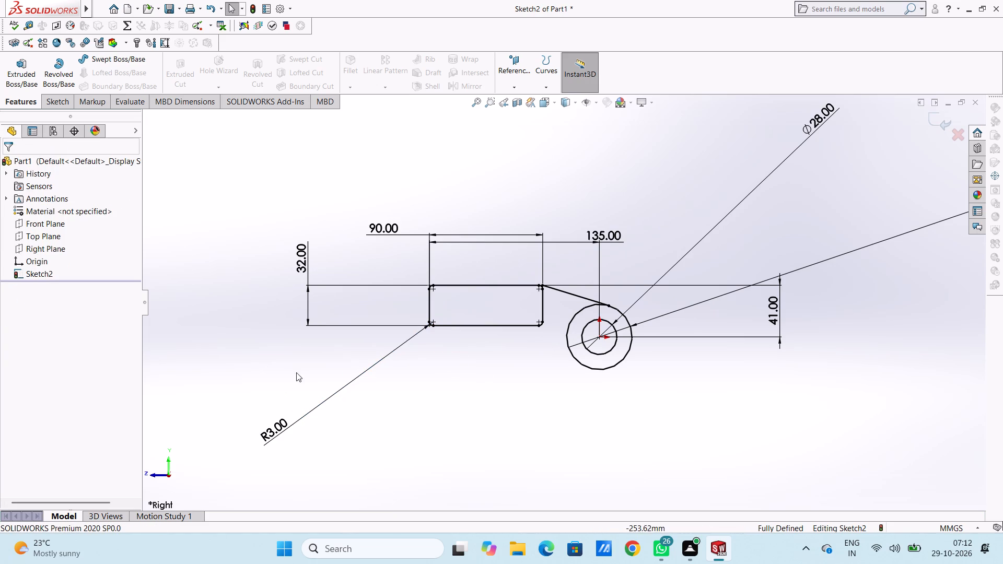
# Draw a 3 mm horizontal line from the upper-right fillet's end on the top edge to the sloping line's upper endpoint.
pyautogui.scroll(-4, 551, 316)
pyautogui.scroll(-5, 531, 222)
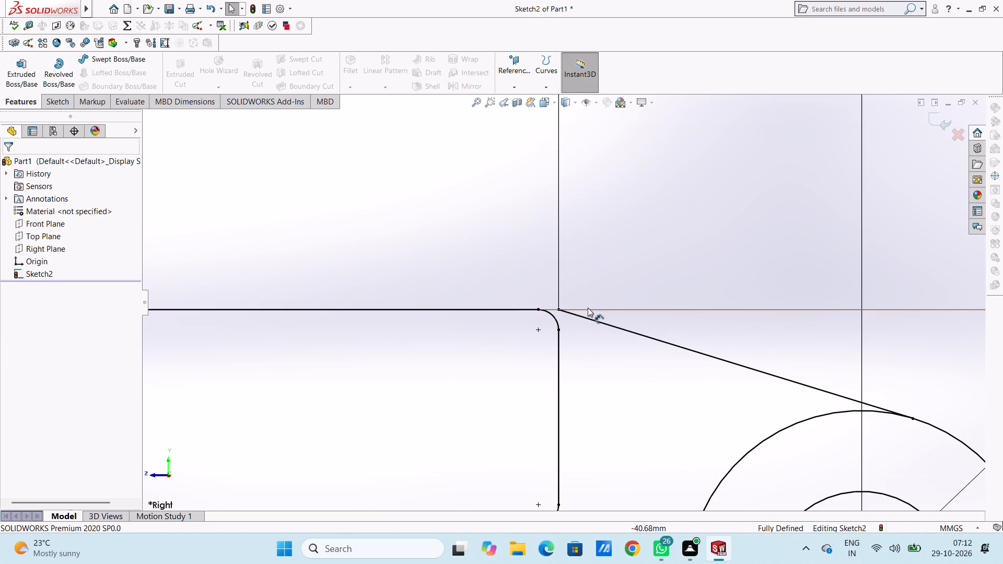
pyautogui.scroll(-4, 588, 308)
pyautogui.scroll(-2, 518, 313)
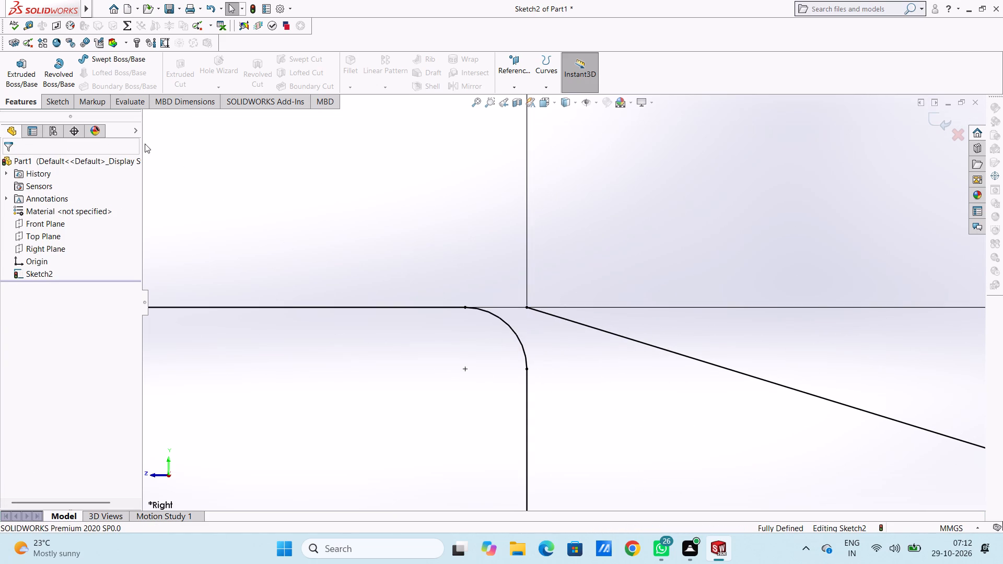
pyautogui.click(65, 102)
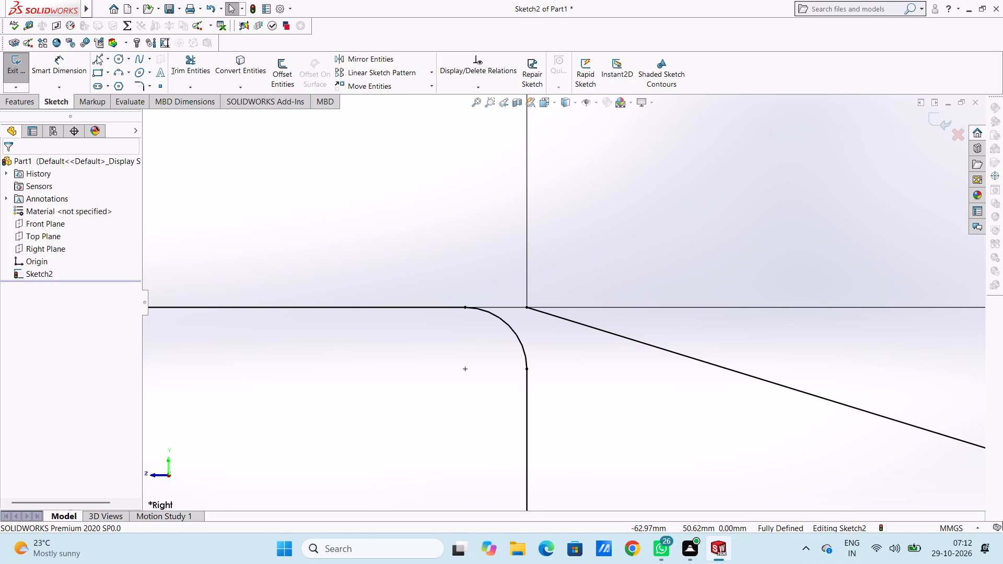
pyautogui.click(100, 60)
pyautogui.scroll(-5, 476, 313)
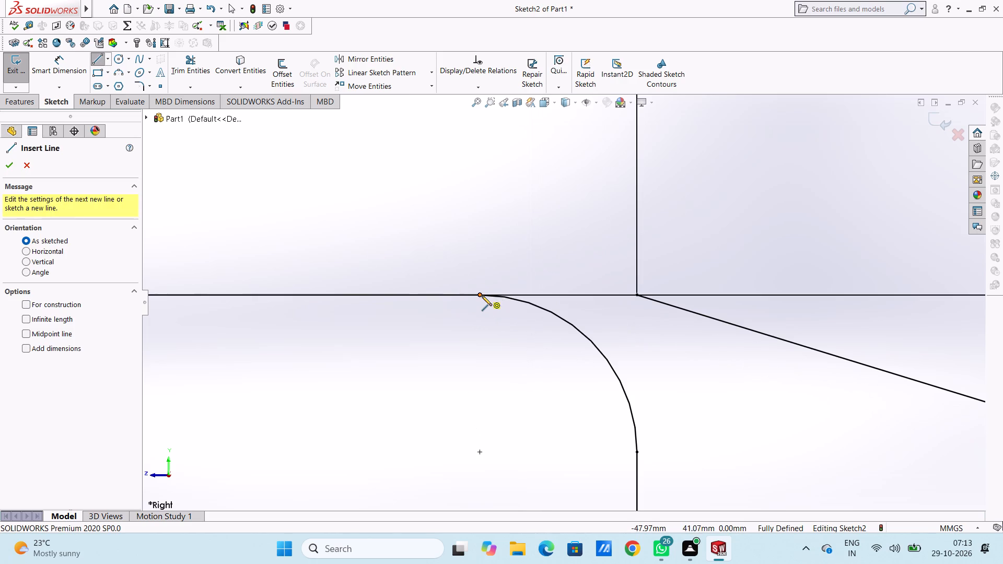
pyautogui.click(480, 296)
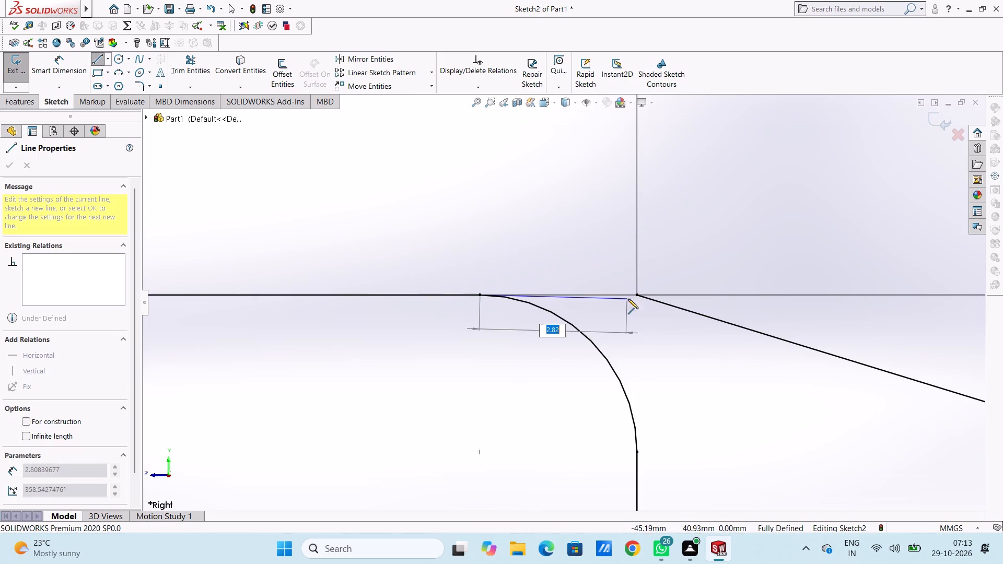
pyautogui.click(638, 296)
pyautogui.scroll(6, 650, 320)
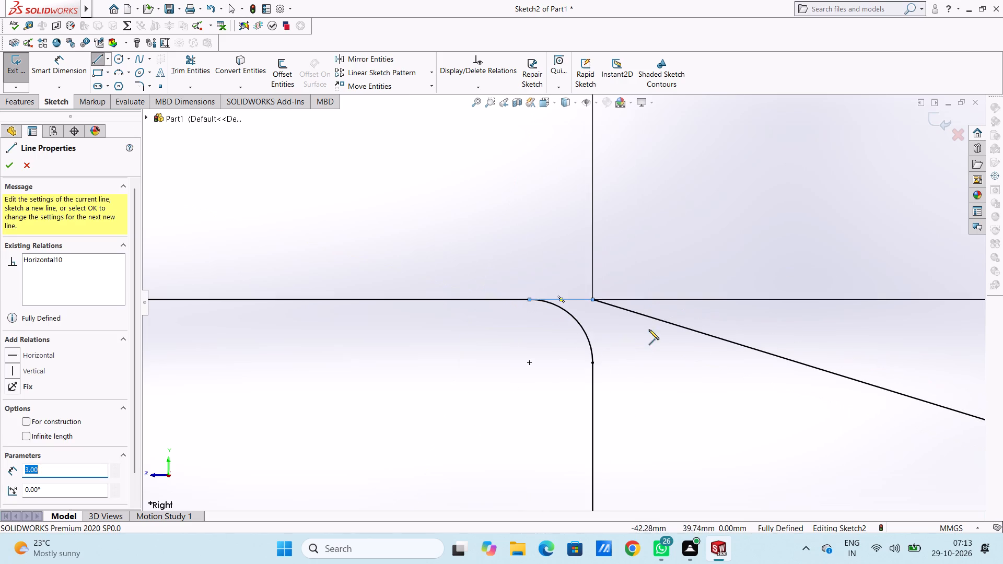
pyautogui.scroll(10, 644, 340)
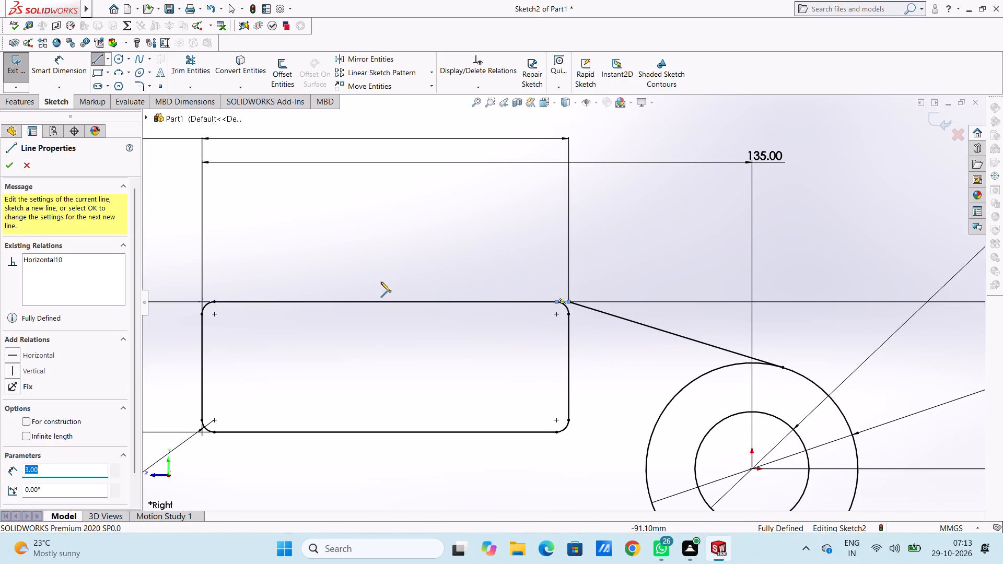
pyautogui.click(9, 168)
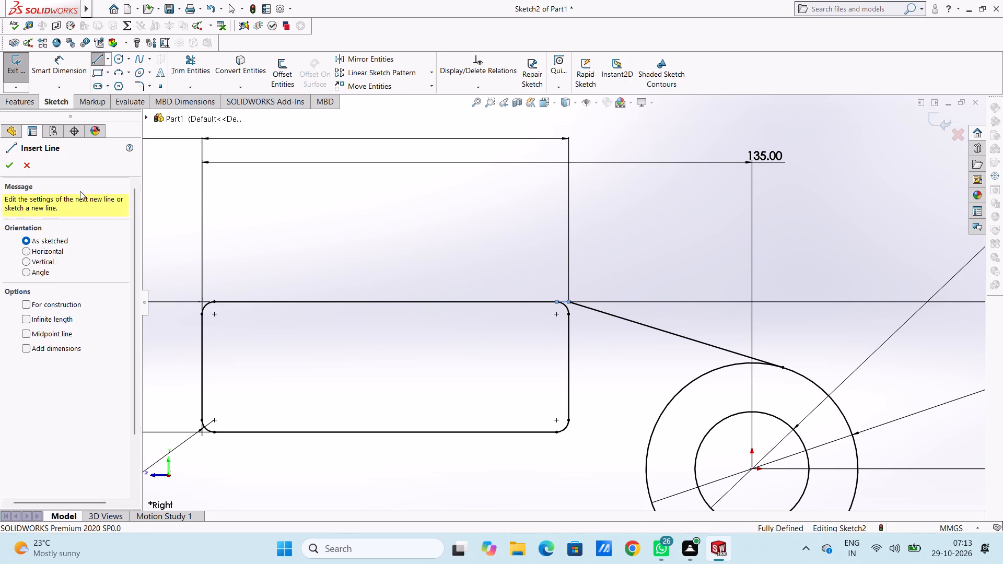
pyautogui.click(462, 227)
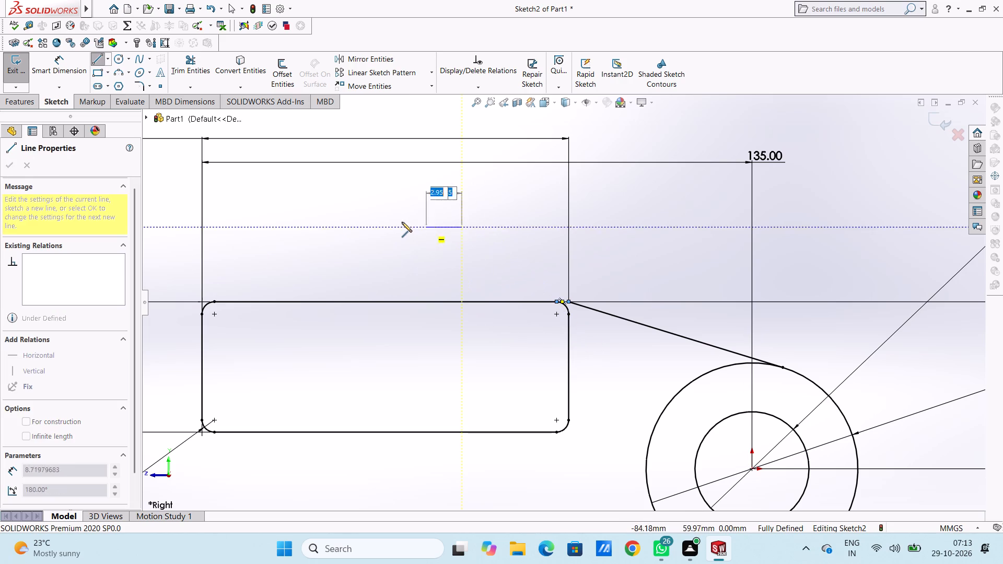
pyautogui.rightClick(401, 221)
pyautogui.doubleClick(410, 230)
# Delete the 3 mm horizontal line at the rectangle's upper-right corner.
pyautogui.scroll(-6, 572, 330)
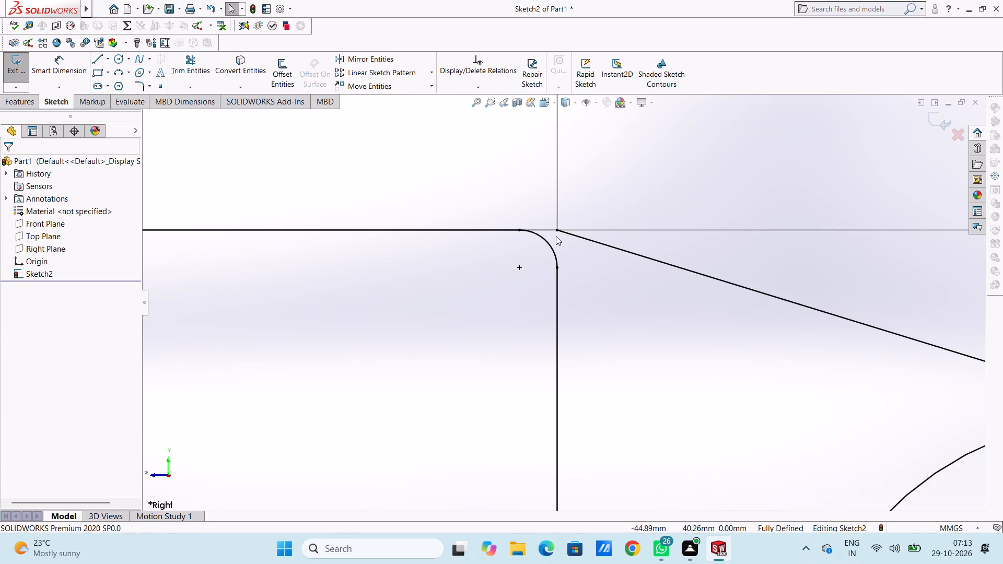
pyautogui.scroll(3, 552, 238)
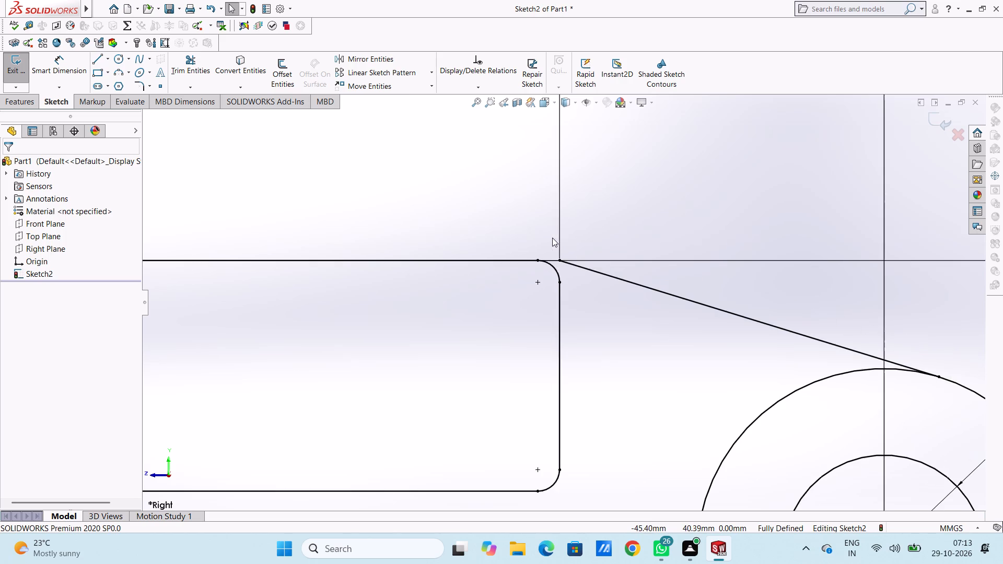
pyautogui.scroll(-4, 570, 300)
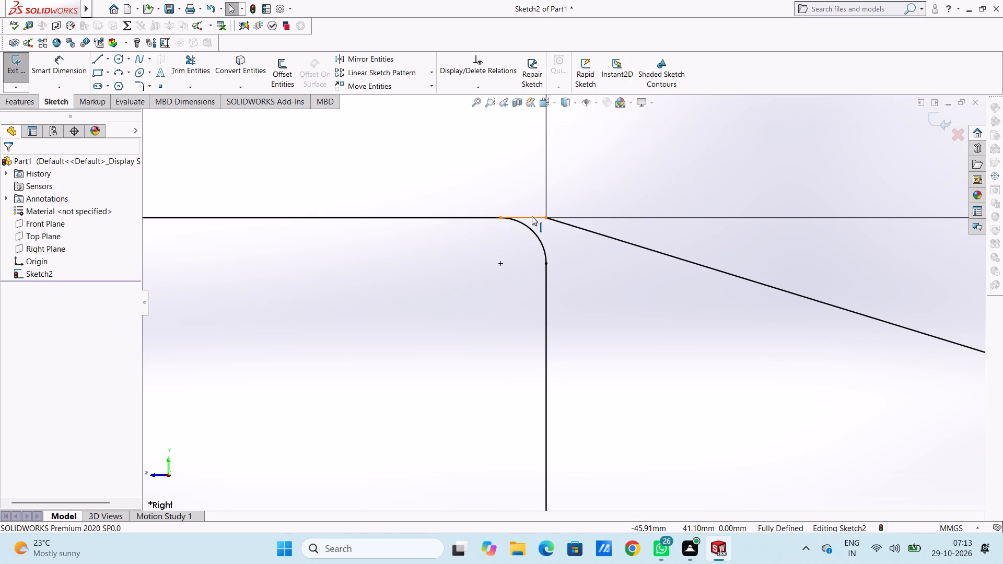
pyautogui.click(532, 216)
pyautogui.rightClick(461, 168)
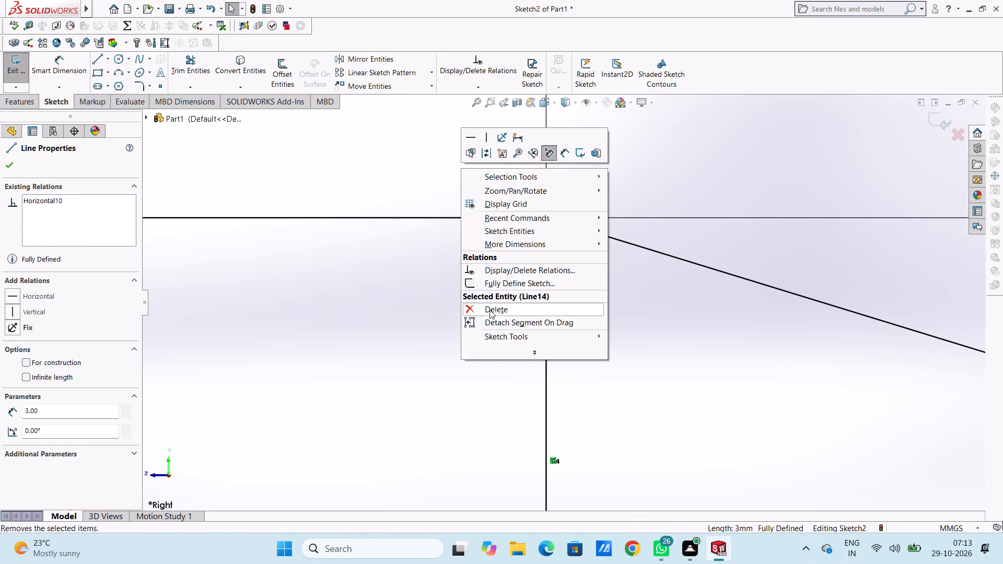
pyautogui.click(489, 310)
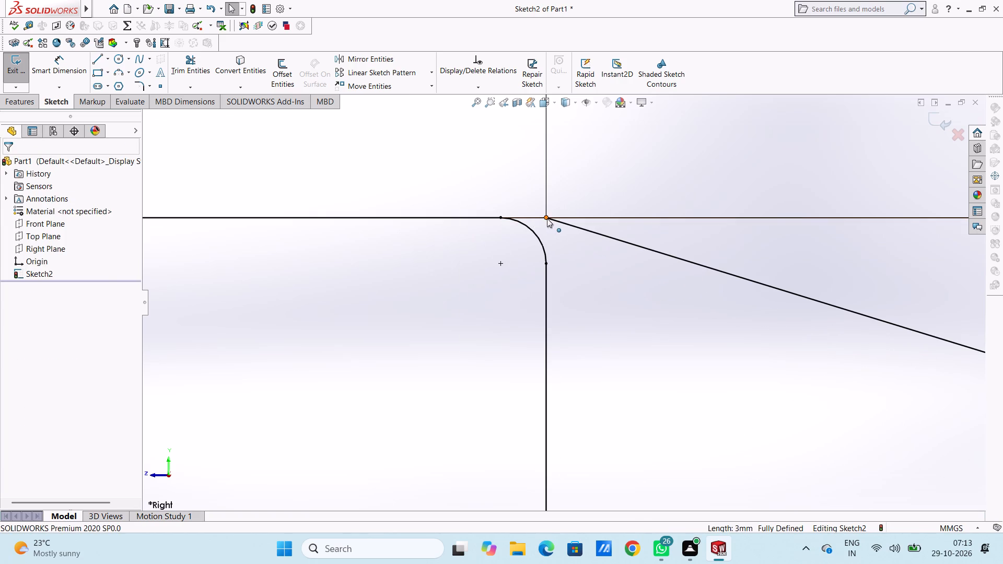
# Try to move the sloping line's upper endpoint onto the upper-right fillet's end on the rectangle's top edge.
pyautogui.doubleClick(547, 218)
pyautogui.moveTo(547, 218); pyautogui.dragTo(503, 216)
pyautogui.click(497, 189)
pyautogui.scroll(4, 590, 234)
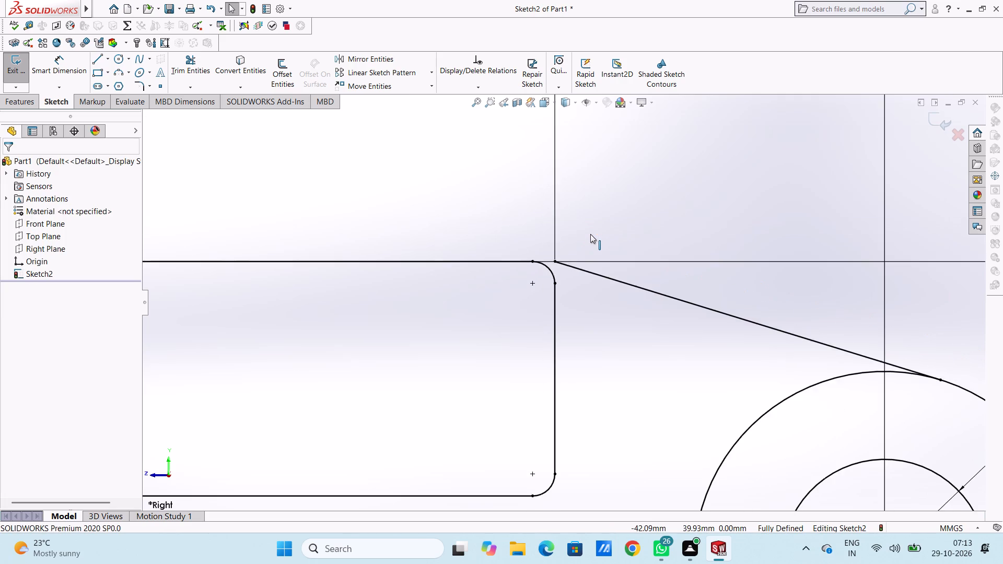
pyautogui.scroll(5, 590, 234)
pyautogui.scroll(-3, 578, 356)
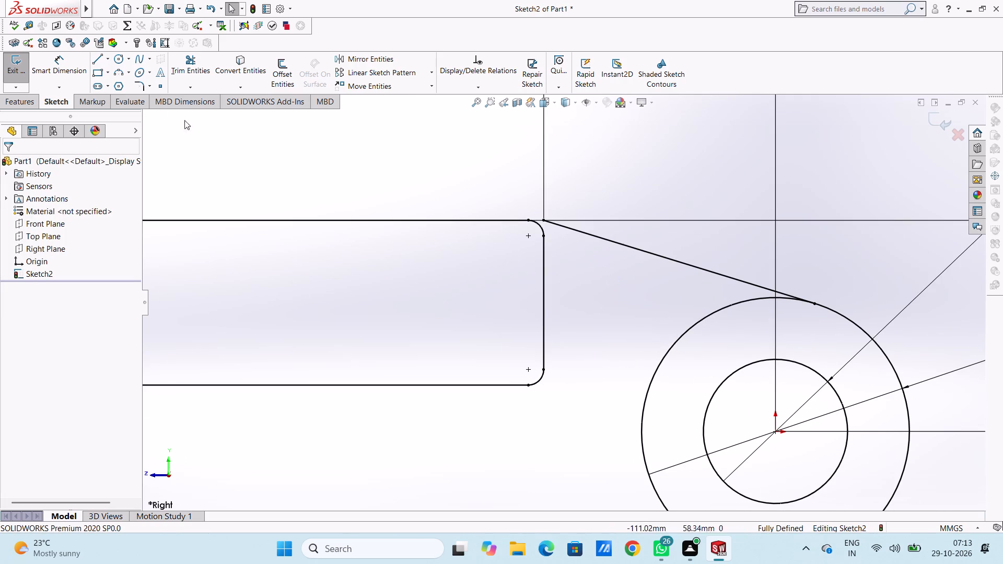
# Draw a line about 58 mm long from the sloping line's endpoint on the 52 mm circle to the upper-right fillet's top-edge end.
pyautogui.click(96, 61)
pyautogui.scroll(-1, 786, 394)
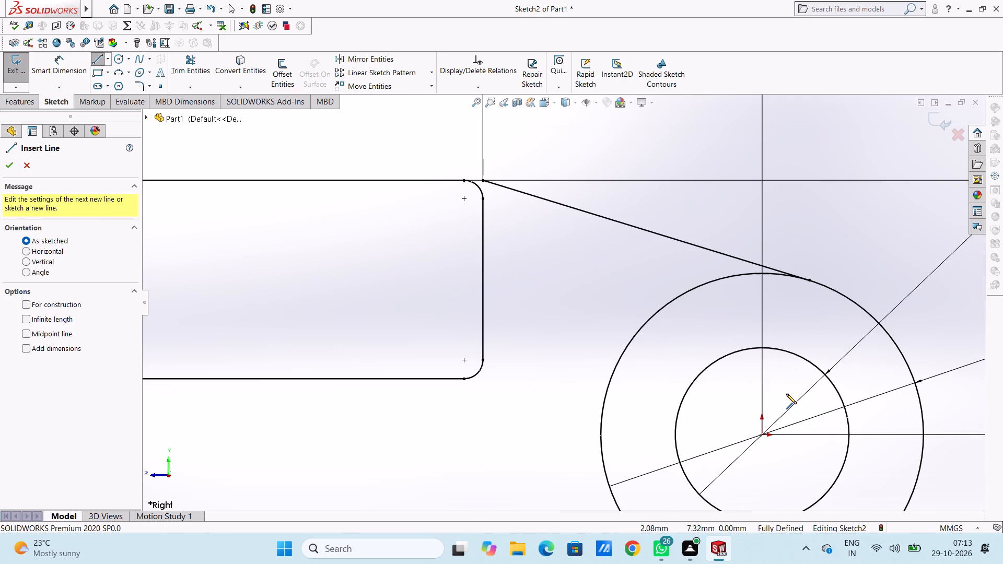
pyautogui.click(812, 282)
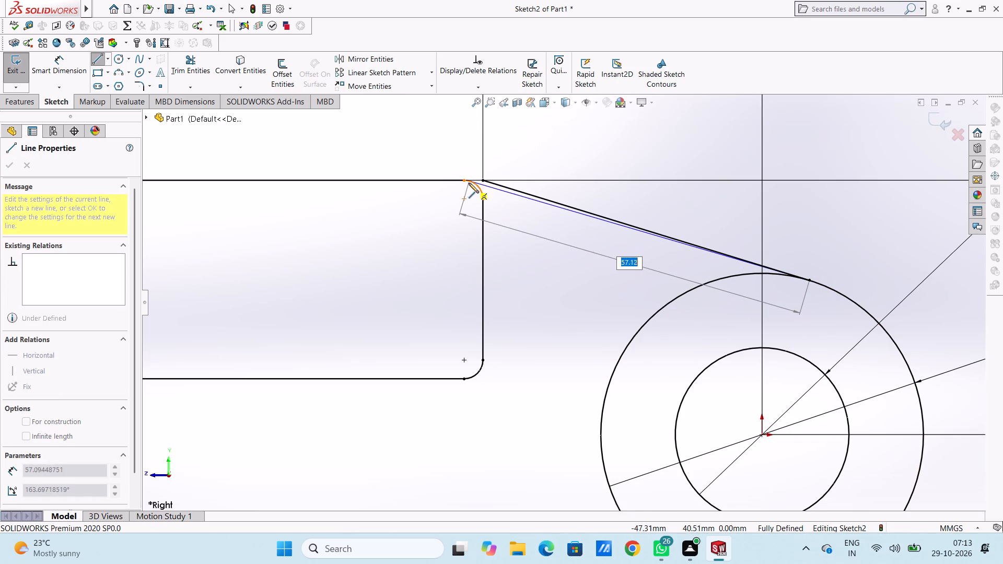
pyautogui.click(466, 181)
pyautogui.rightClick(448, 146)
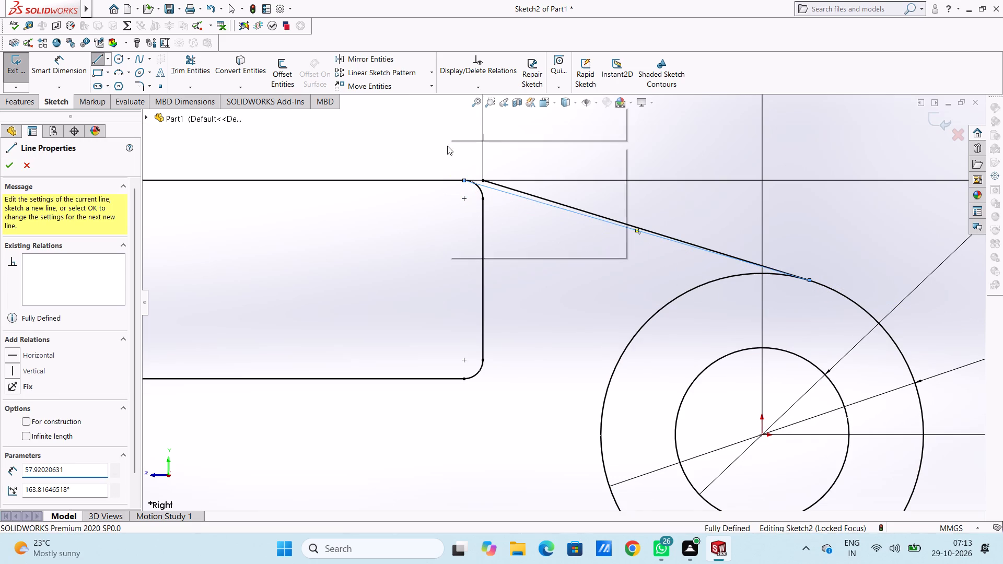
# Delete the sloping line that ends at the upper-right fillet's end on the rectangle's top edge.
pyautogui.click(454, 156)
pyautogui.click(441, 156)
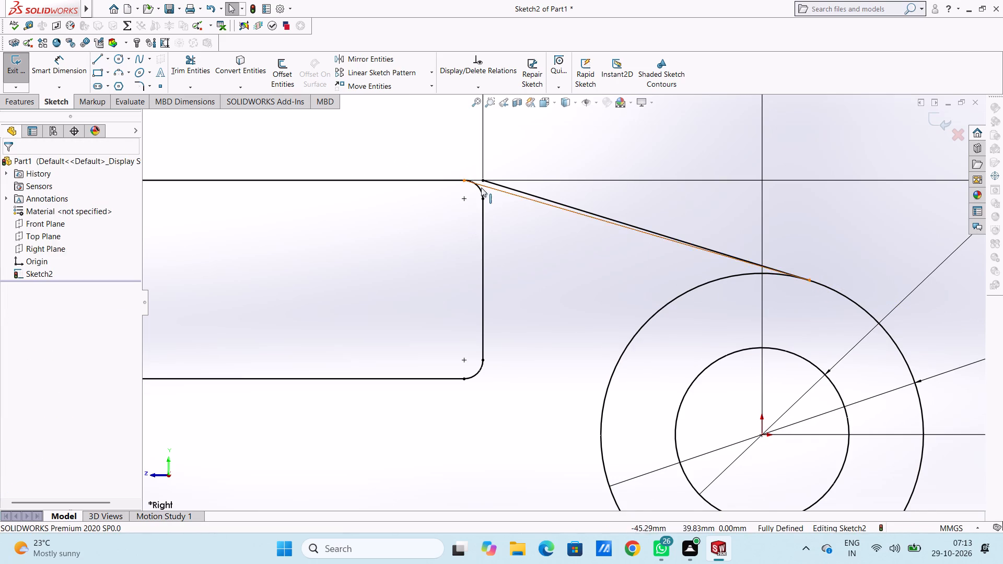
pyautogui.scroll(-6, 481, 187)
pyautogui.scroll(-2, 493, 232)
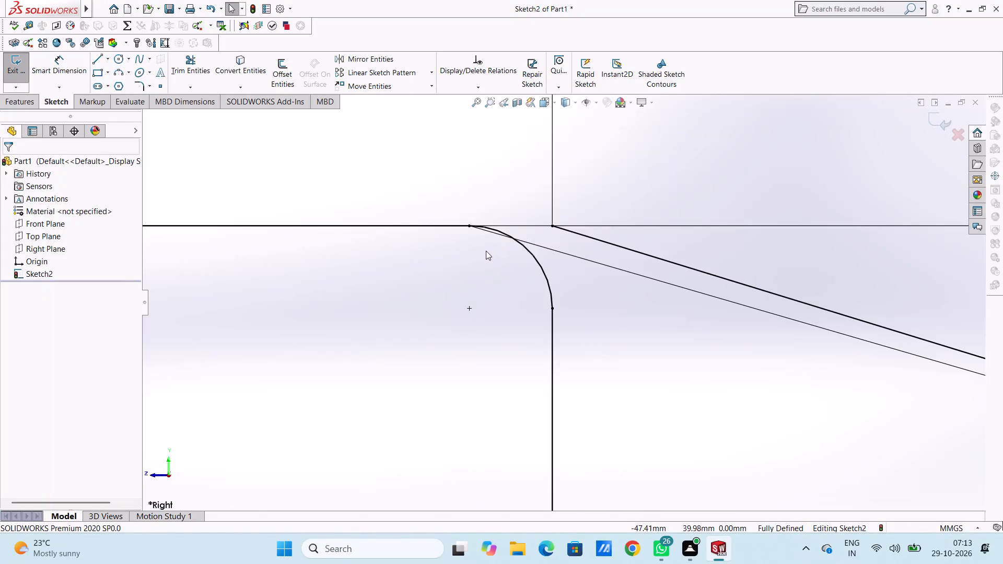
pyautogui.scroll(-3, 487, 236)
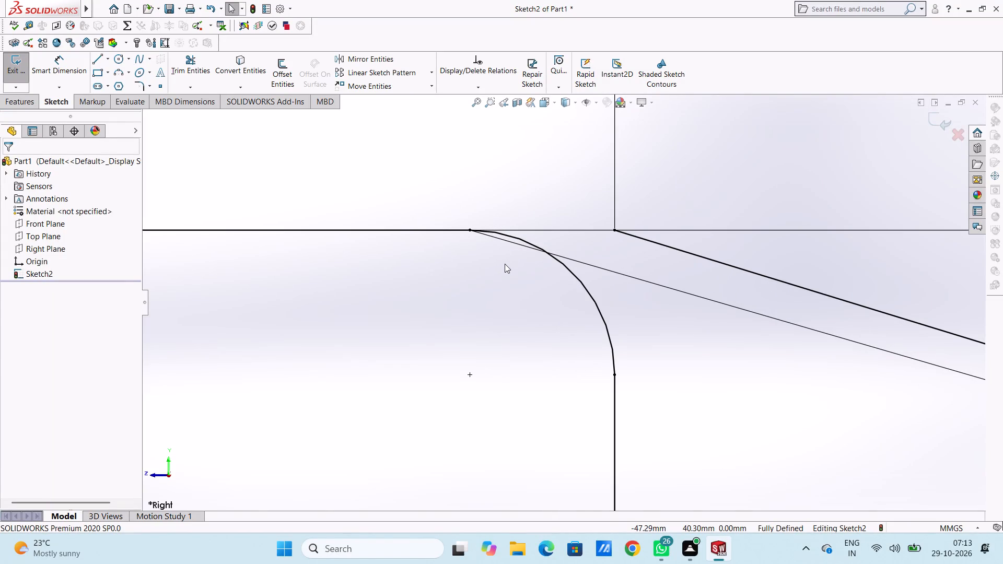
pyautogui.scroll(7, 505, 264)
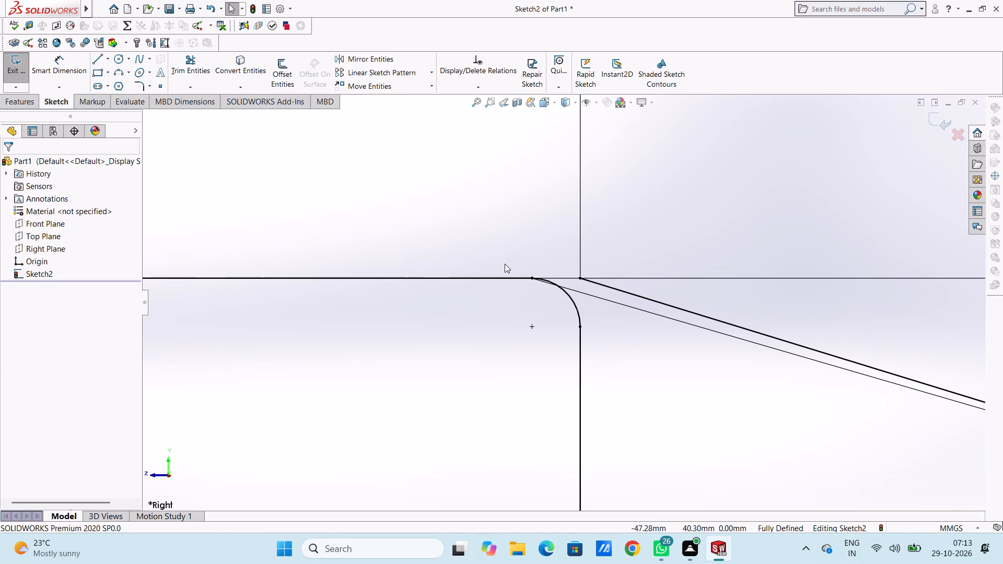
pyautogui.scroll(5, 505, 264)
pyautogui.scroll(-3, 604, 378)
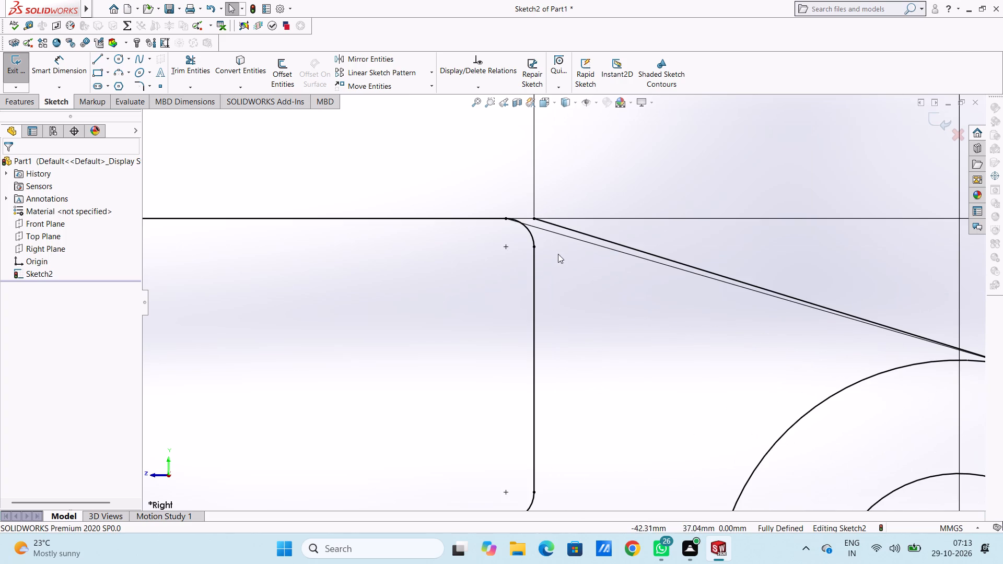
pyautogui.scroll(-3, 554, 253)
pyautogui.scroll(-4, 508, 197)
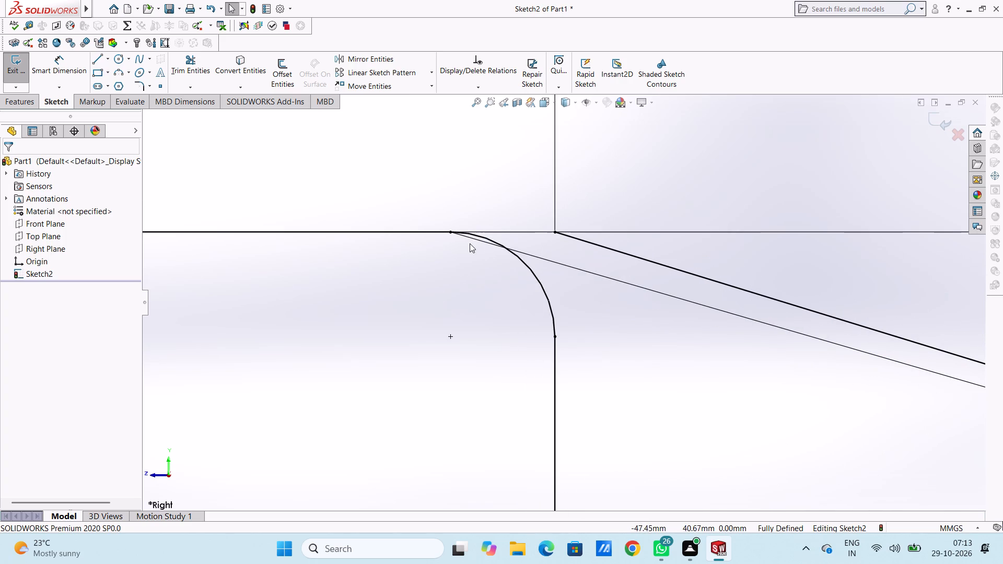
pyautogui.click(471, 240)
pyautogui.rightClick(470, 184)
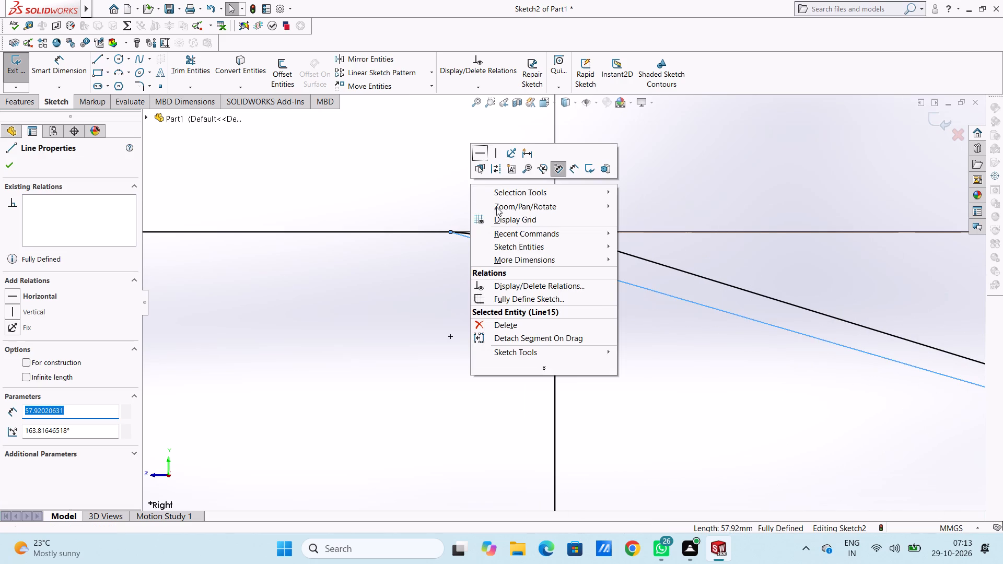
pyautogui.click(526, 327)
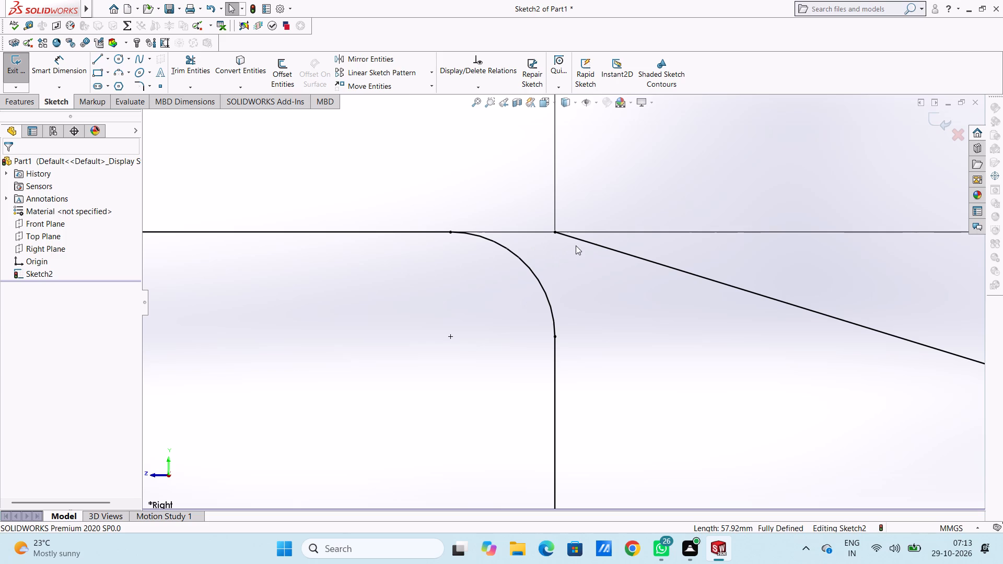
# Draw a line about 57 mm long, tangent from the upper-right fillet arc to the existing sloping line's endpoint on the 52 mm circle.
pyautogui.click(96, 62)
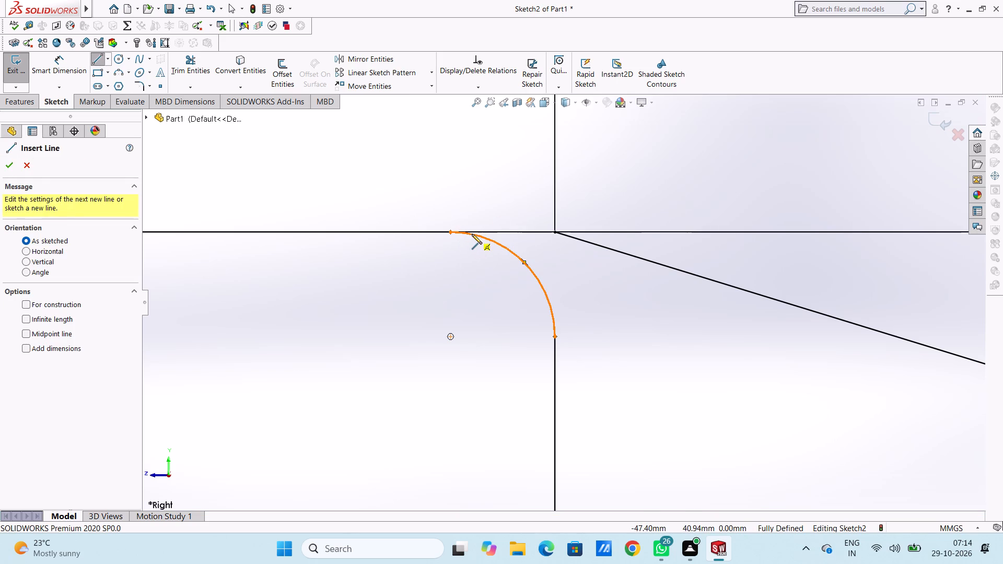
pyautogui.click(468, 234)
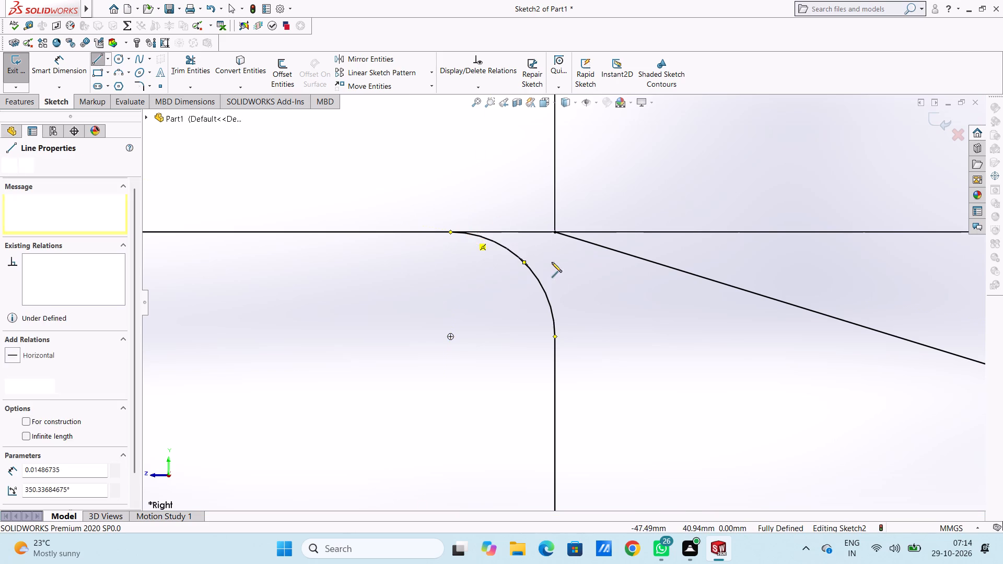
pyautogui.scroll(5, 585, 286)
pyautogui.scroll(11, 626, 324)
pyautogui.scroll(-2, 628, 366)
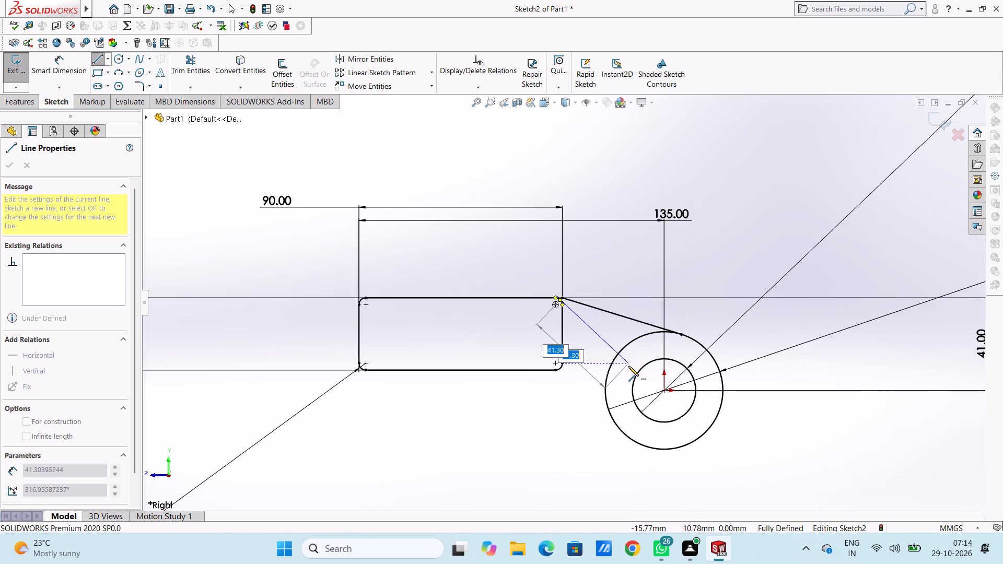
pyautogui.scroll(-3, 628, 366)
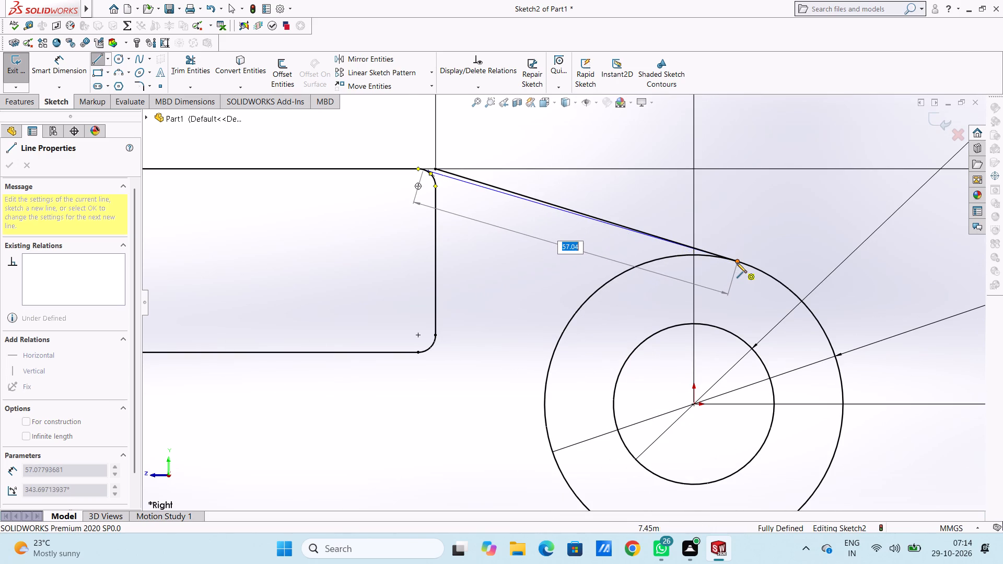
pyautogui.click(737, 262)
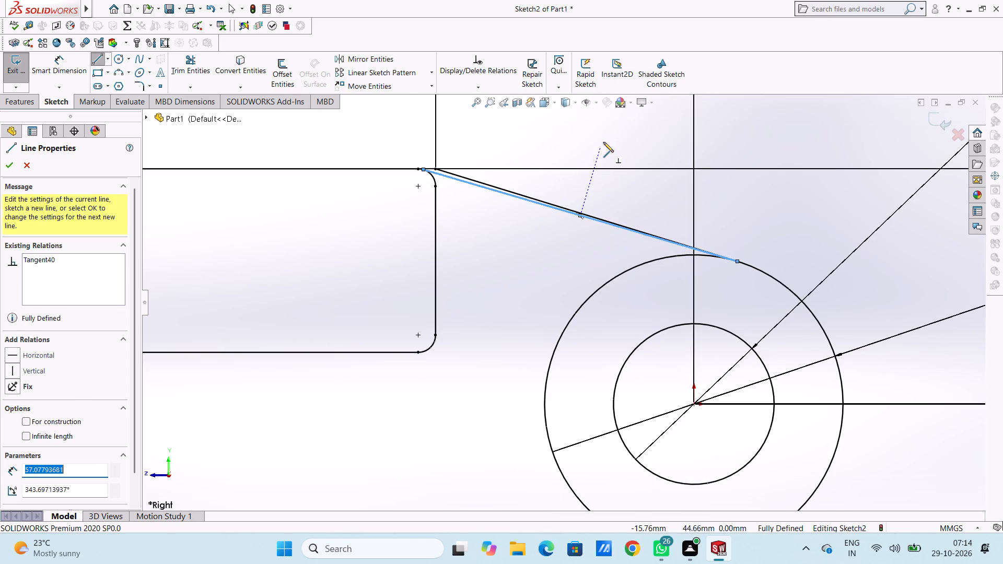
pyautogui.rightClick(603, 140)
pyautogui.click(612, 148)
pyautogui.click(541, 236)
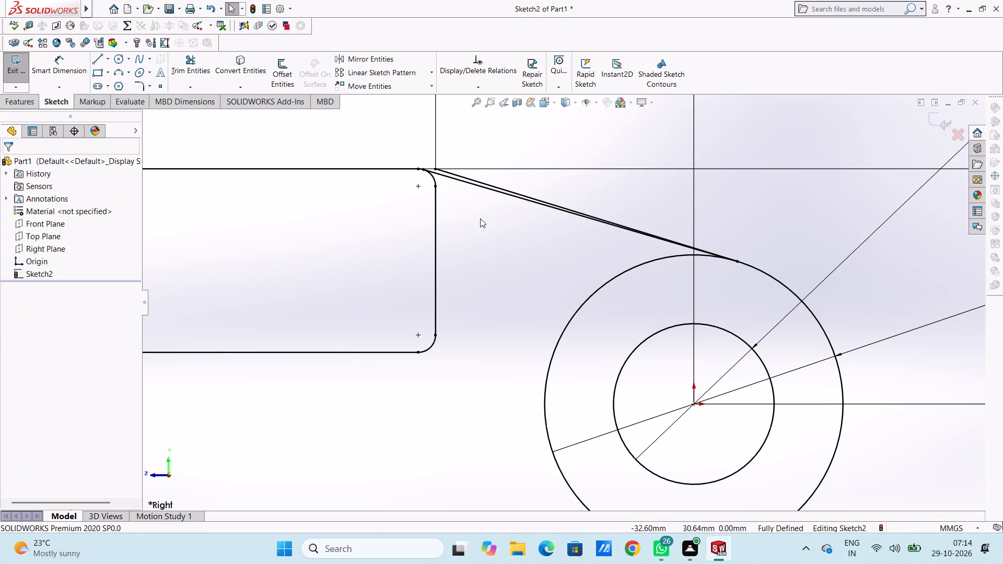
# Delete the original sloping line that starts at the rectangle's sharp upper-right corner point, along with its associated dimension.
pyautogui.scroll(-6, 459, 197)
pyautogui.scroll(-5, 418, 170)
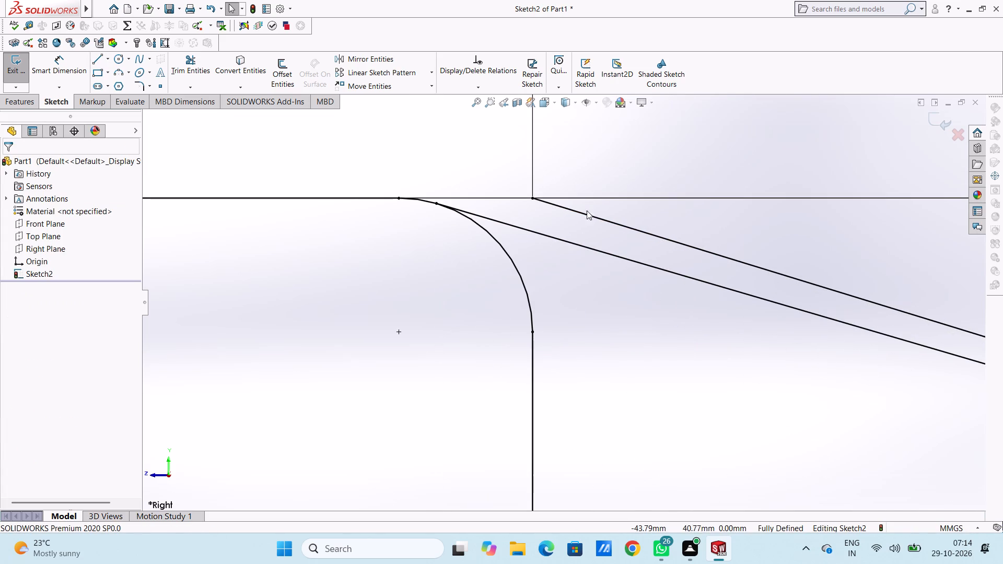
pyautogui.click(587, 217)
pyautogui.rightClick(595, 161)
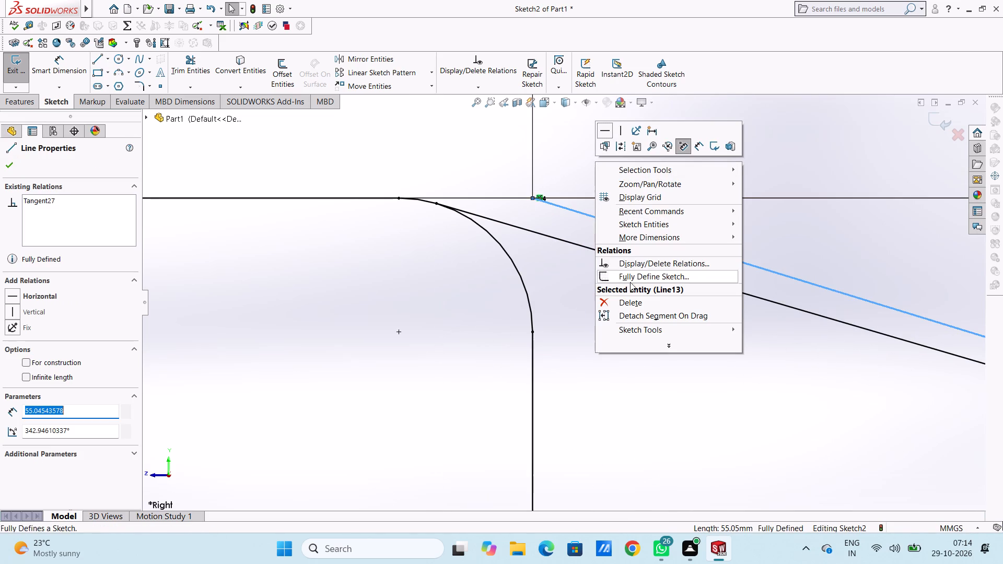
pyautogui.click(632, 301)
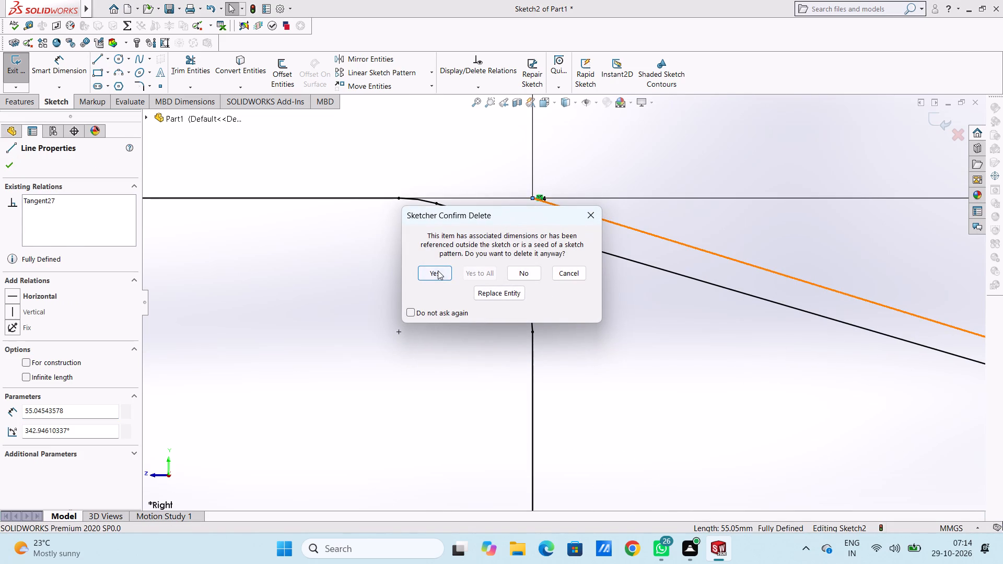
pyautogui.click(438, 271)
# Dimension the distance between the rectangle's two vertical sides as 90 mm, placing the dimension above the 135 mm one.
pyautogui.scroll(16, 438, 271)
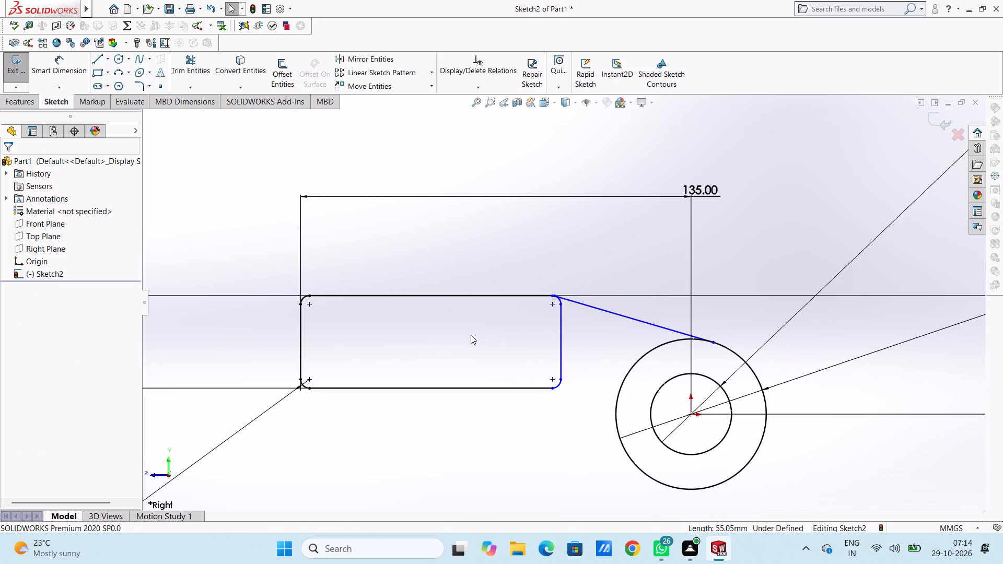
pyautogui.scroll(-2, 528, 442)
pyautogui.scroll(3, 572, 229)
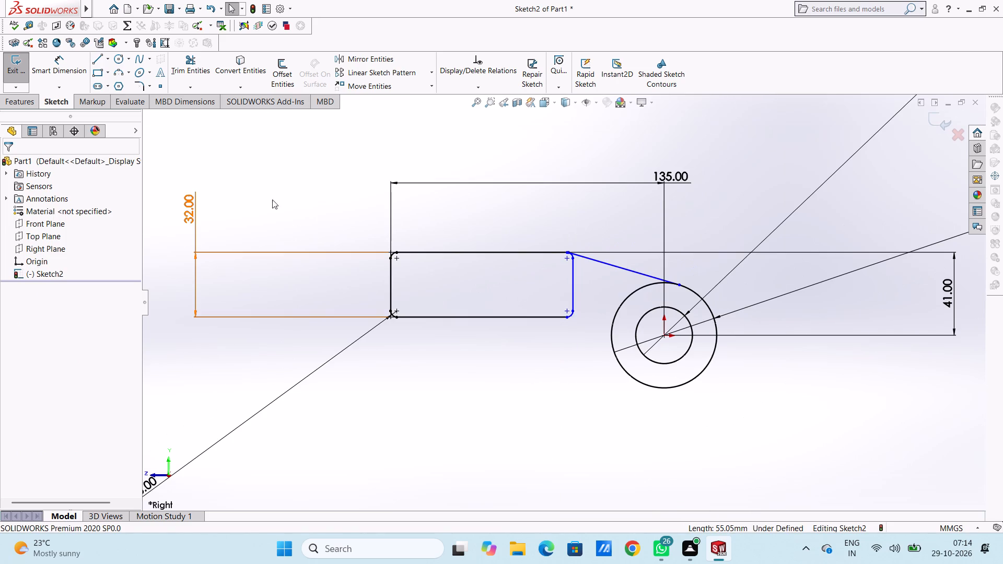
pyautogui.click(76, 70)
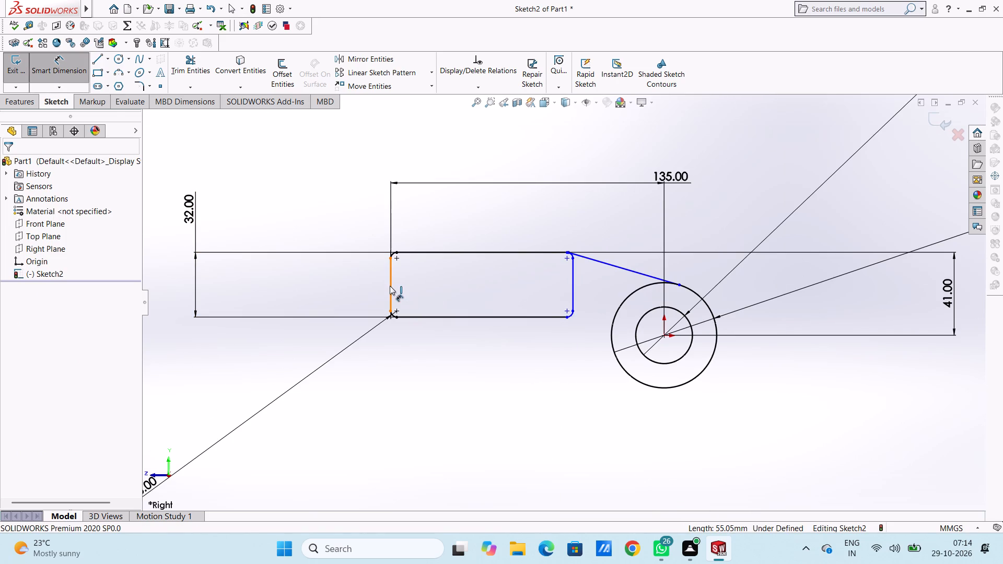
pyautogui.click(390, 285)
pyautogui.click(573, 289)
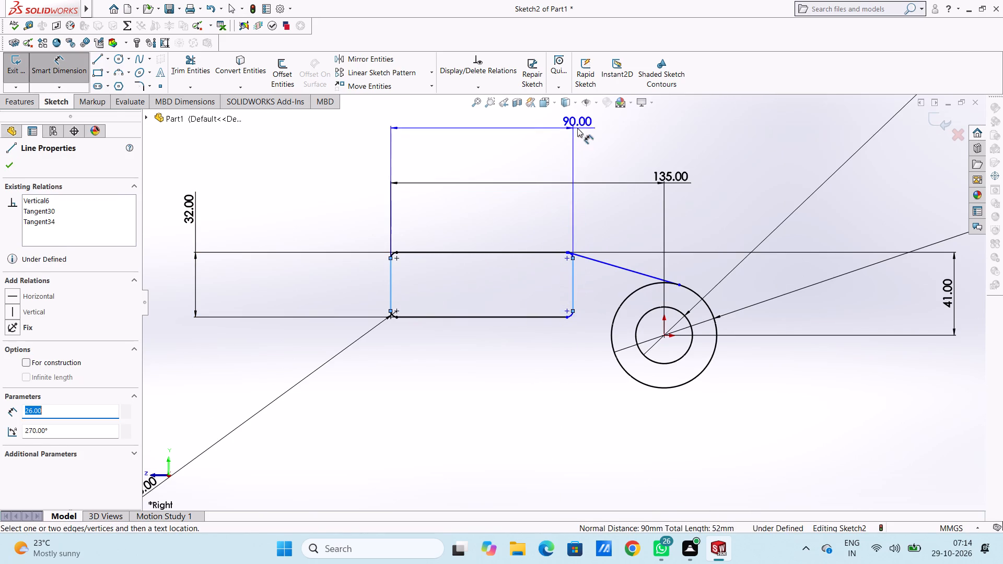
pyautogui.scroll(3, 577, 128)
pyautogui.click(570, 152)
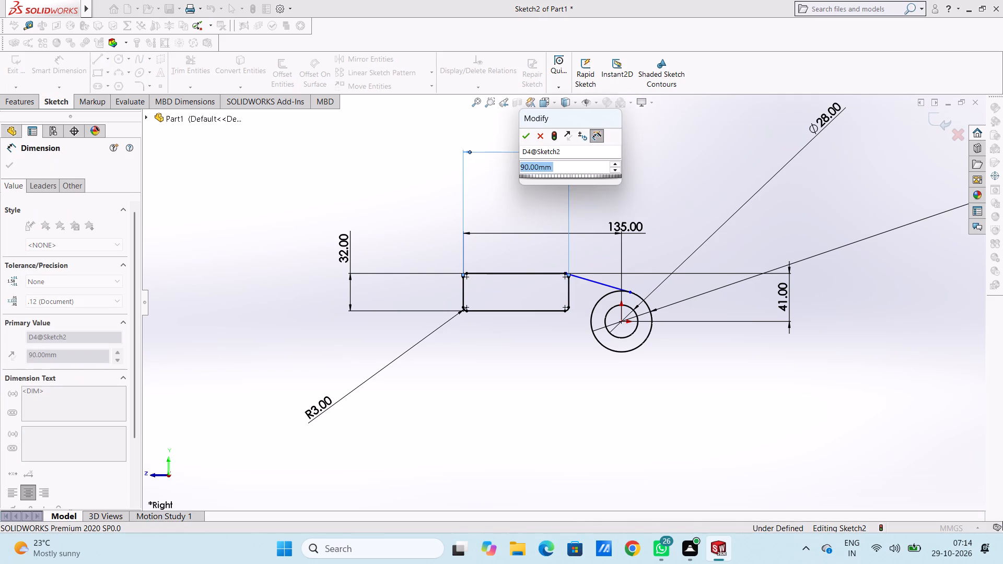
pyautogui.click(523, 131)
pyautogui.click(506, 130)
# Apply a tangent relation between the sloping line and the rectangle's upper-right fillet arc.
pyautogui.scroll(-3, 606, 346)
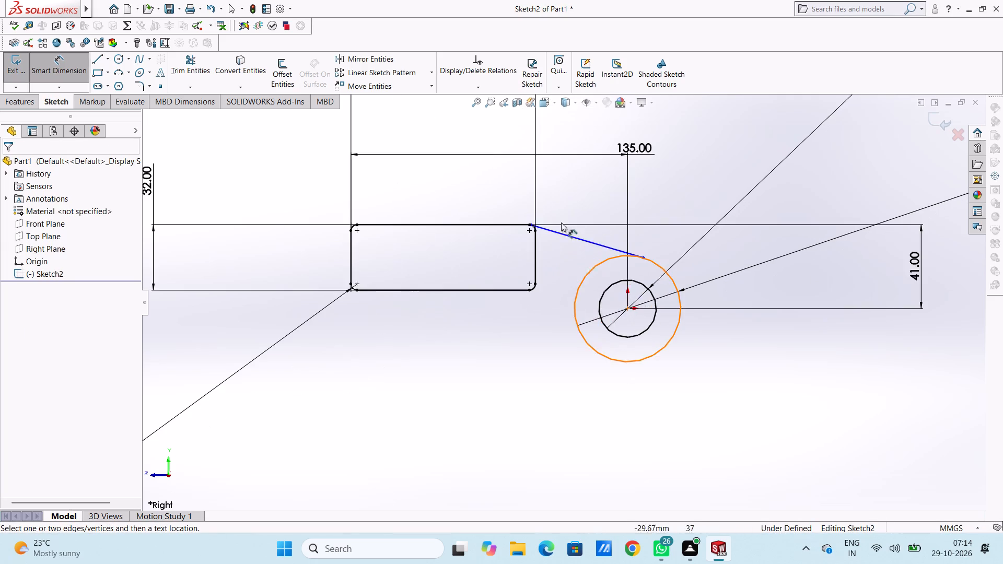
pyautogui.scroll(-8, 544, 219)
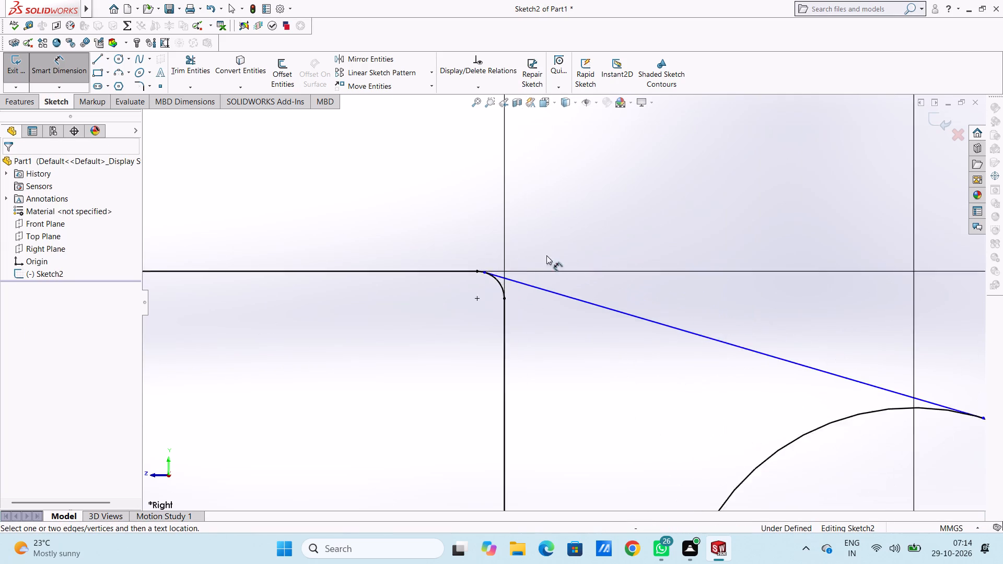
pyautogui.scroll(-2, 546, 255)
pyautogui.scroll(-4, 433, 305)
pyautogui.scroll(-3, 526, 271)
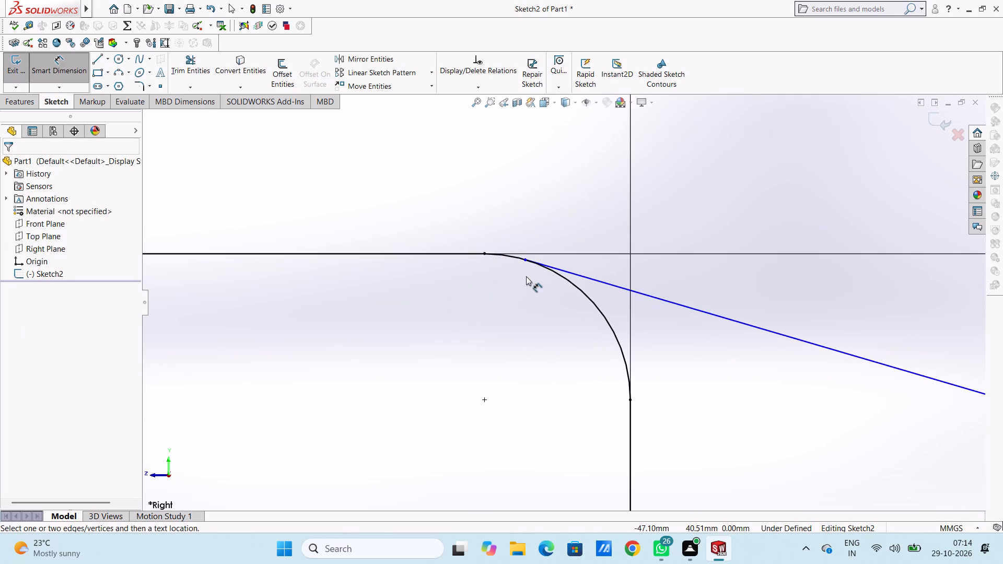
pyautogui.scroll(-5, 544, 267)
pyautogui.scroll(12, 544, 267)
pyautogui.scroll(-4, 619, 372)
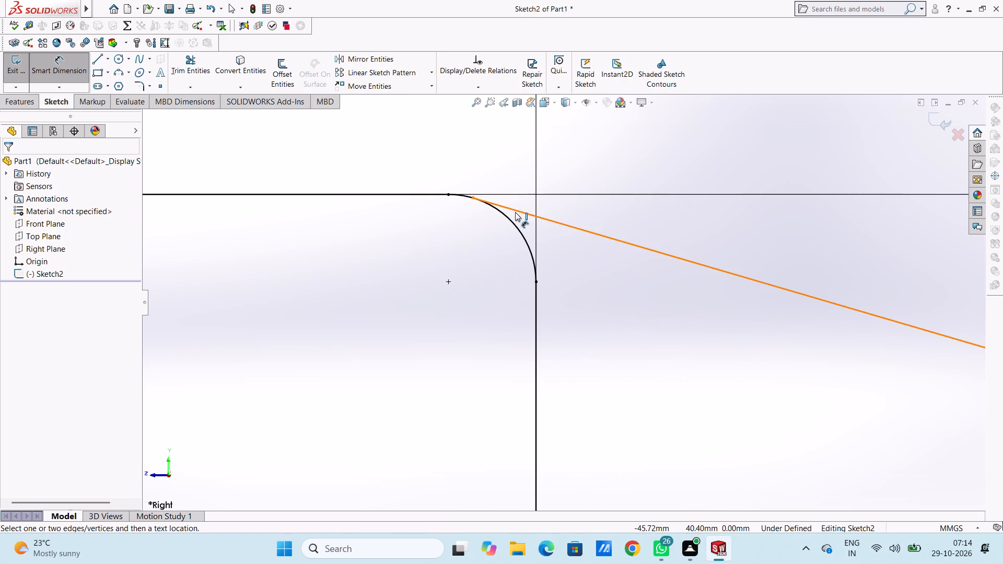
pyautogui.press('Escape')
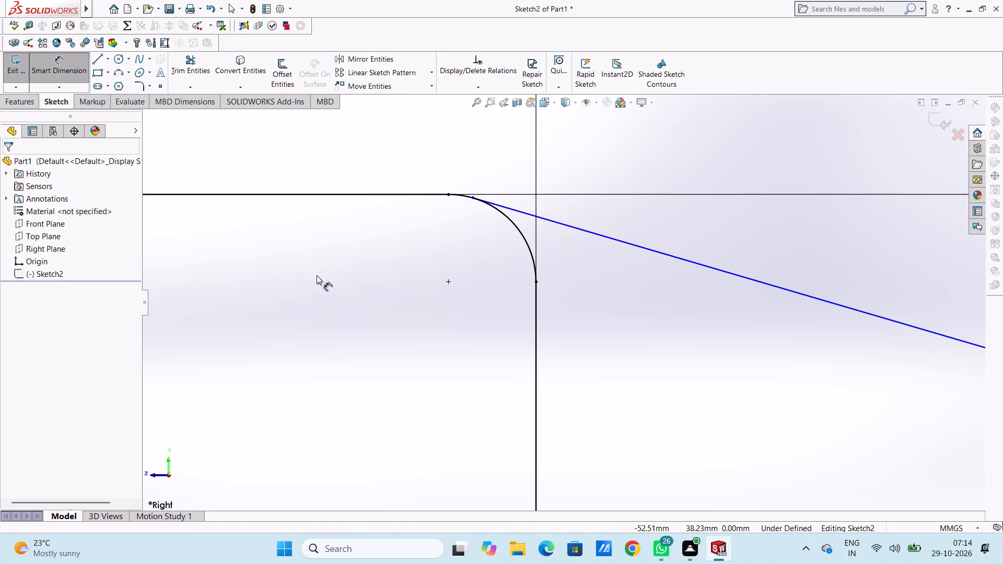
pyautogui.click(522, 213)
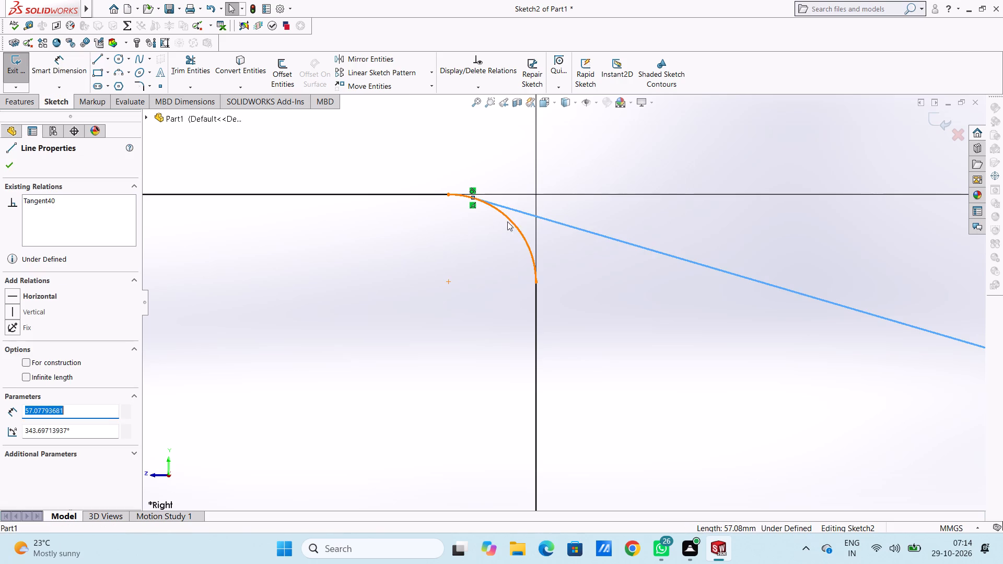
pyautogui.keyDown('ctrl'); pyautogui.click(507, 219); pyautogui.keyUp('ctrl')
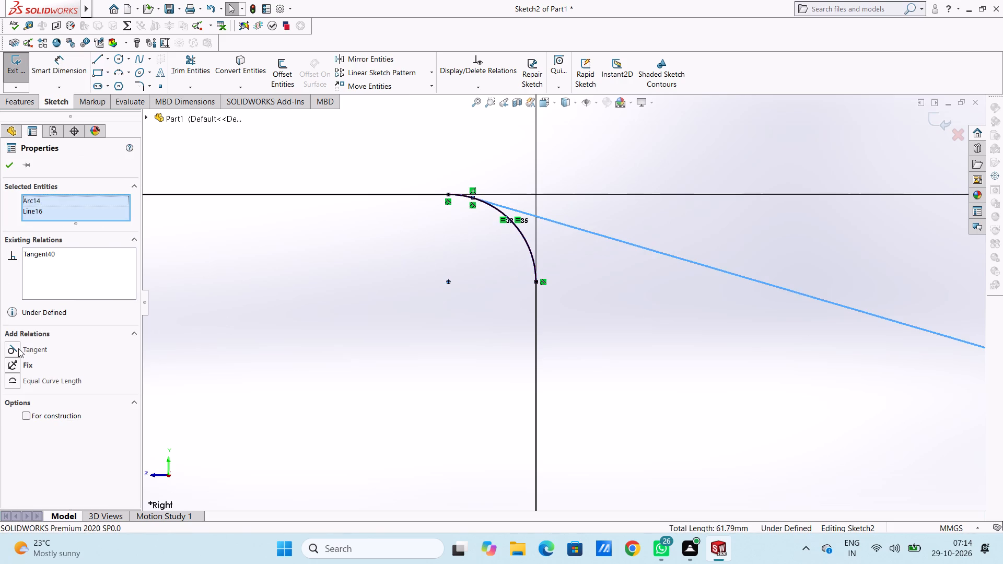
pyautogui.click(17, 348)
pyautogui.click(250, 336)
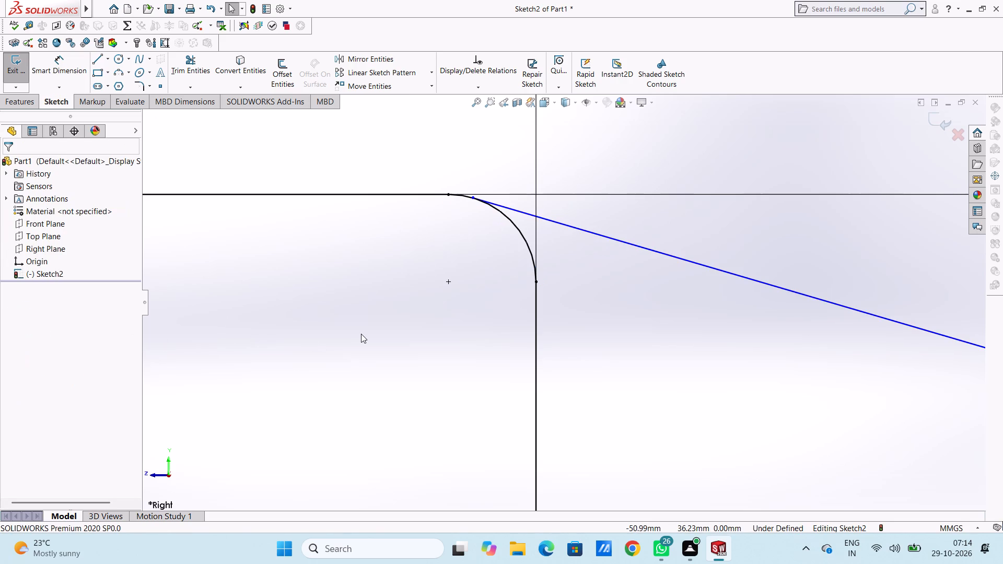
# Add a tangent relation between the sloping line and the 52 mm circle.
pyautogui.scroll(15, 361, 333)
pyautogui.scroll(-3, 687, 346)
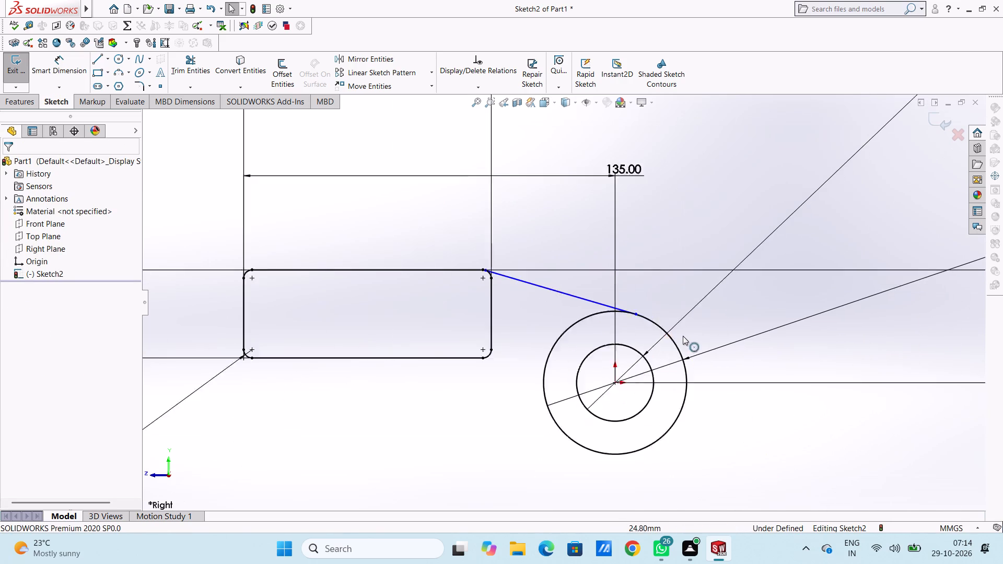
pyautogui.scroll(-2, 683, 336)
pyautogui.scroll(-4, 557, 297)
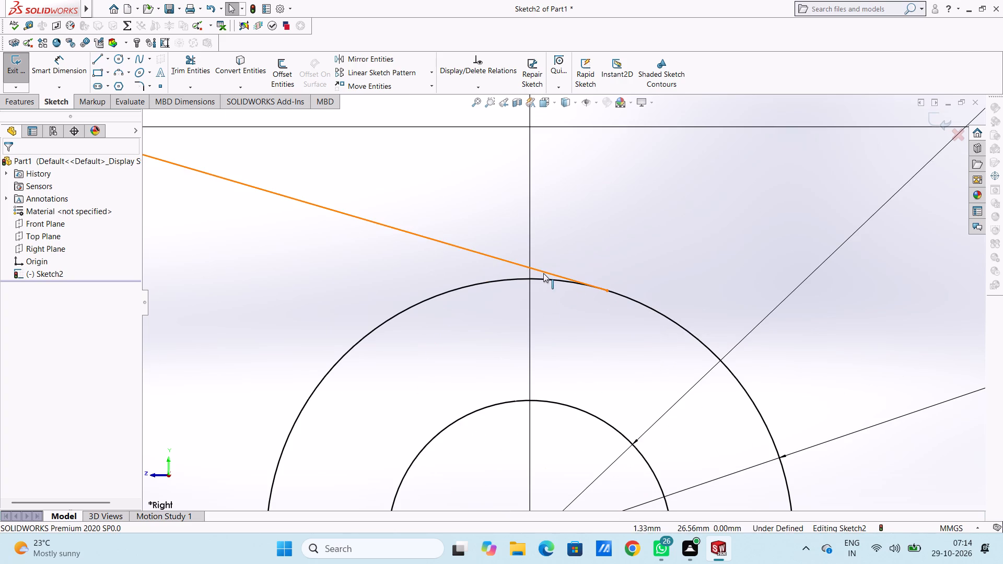
pyautogui.click(543, 273)
pyautogui.keyDown('ctrl'); pyautogui.click(541, 280); pyautogui.keyUp('ctrl')
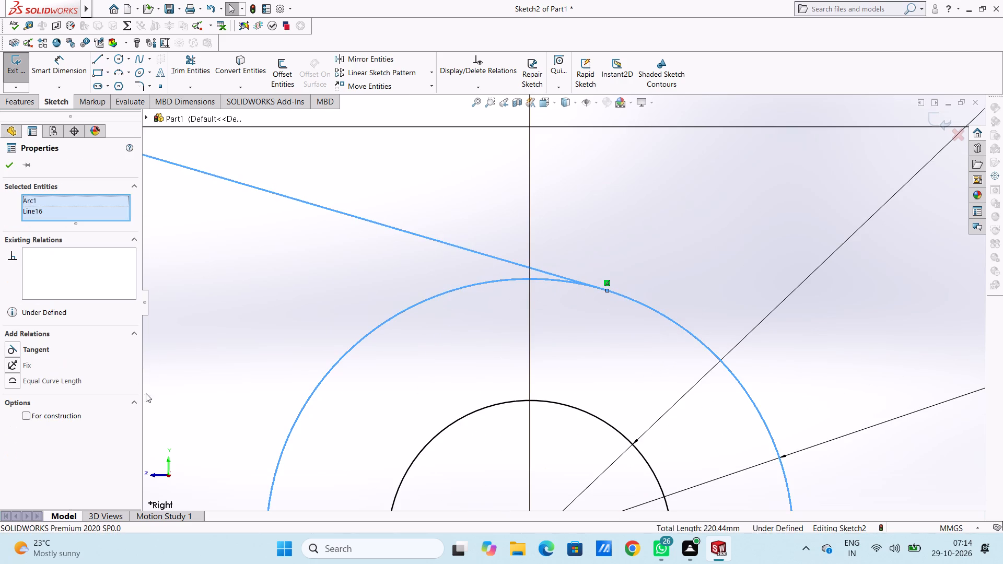
pyautogui.click(11, 349)
pyautogui.click(258, 297)
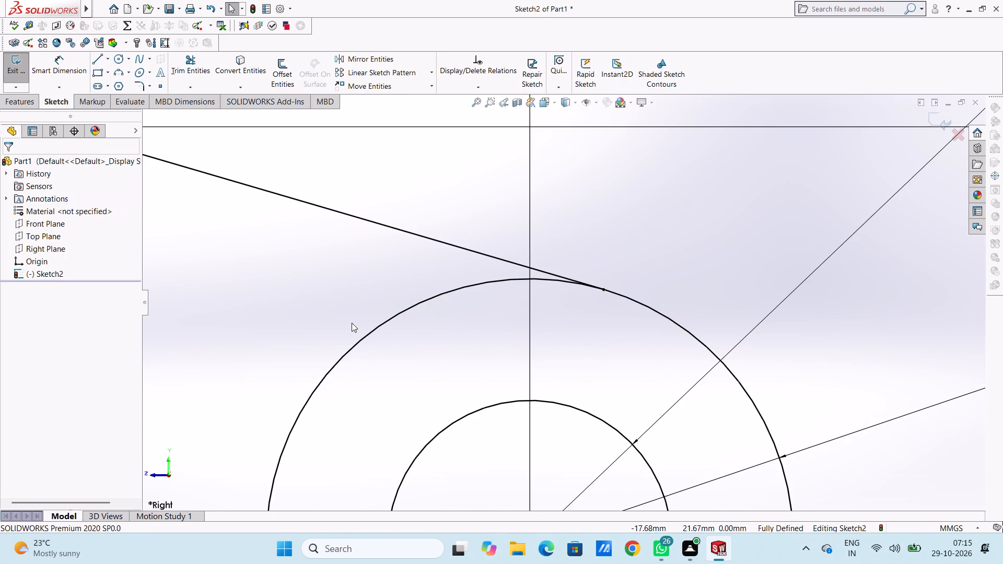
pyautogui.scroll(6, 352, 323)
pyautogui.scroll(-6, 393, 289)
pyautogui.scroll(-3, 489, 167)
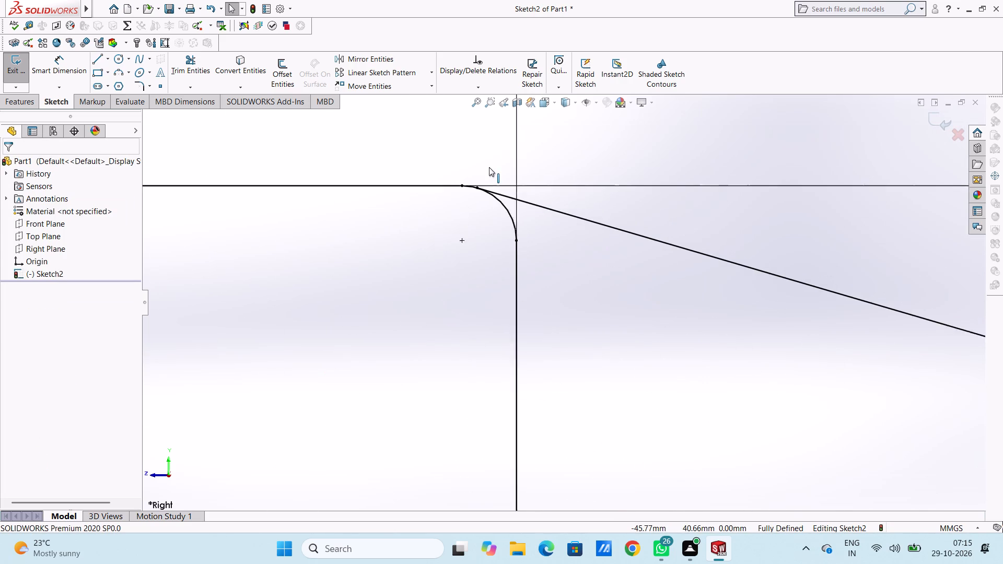
# Sketch two concentric circles below the rectangle, with radii of about 29 mm and 15 mm.
pyautogui.scroll(-5, 489, 167)
pyautogui.scroll(8, 472, 235)
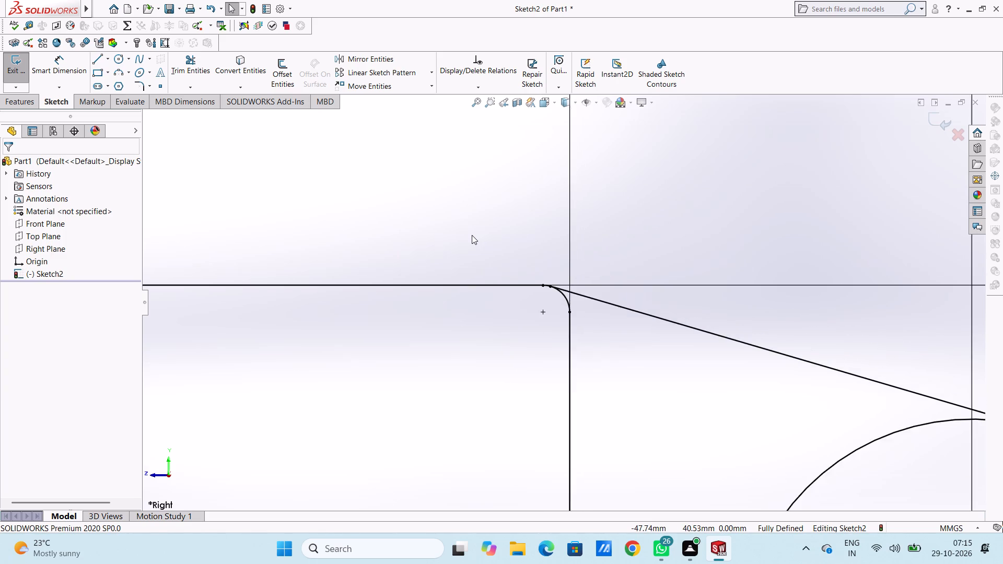
pyautogui.scroll(2, 472, 235)
pyautogui.scroll(10, 472, 279)
pyautogui.scroll(-4, 542, 381)
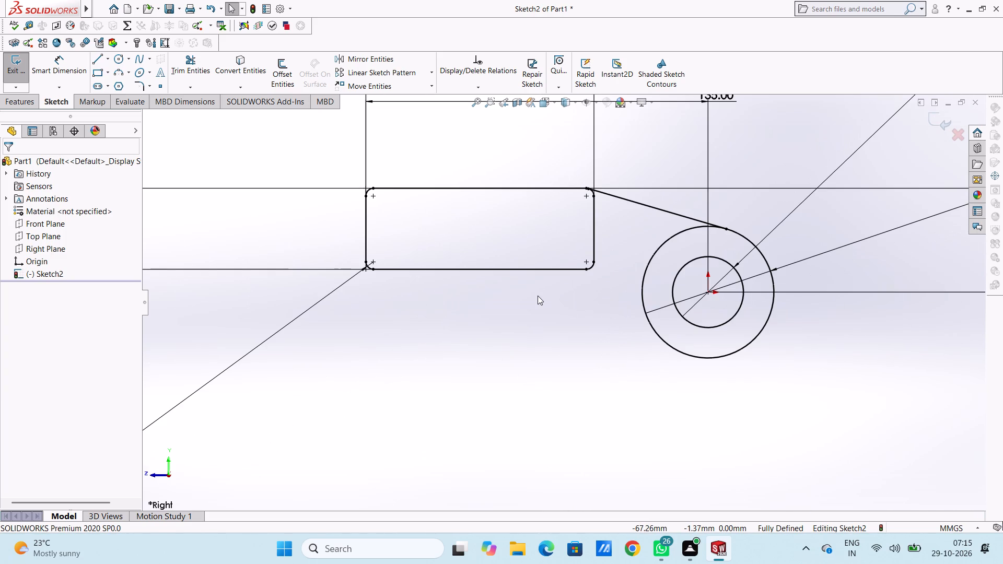
pyautogui.scroll(3, 555, 394)
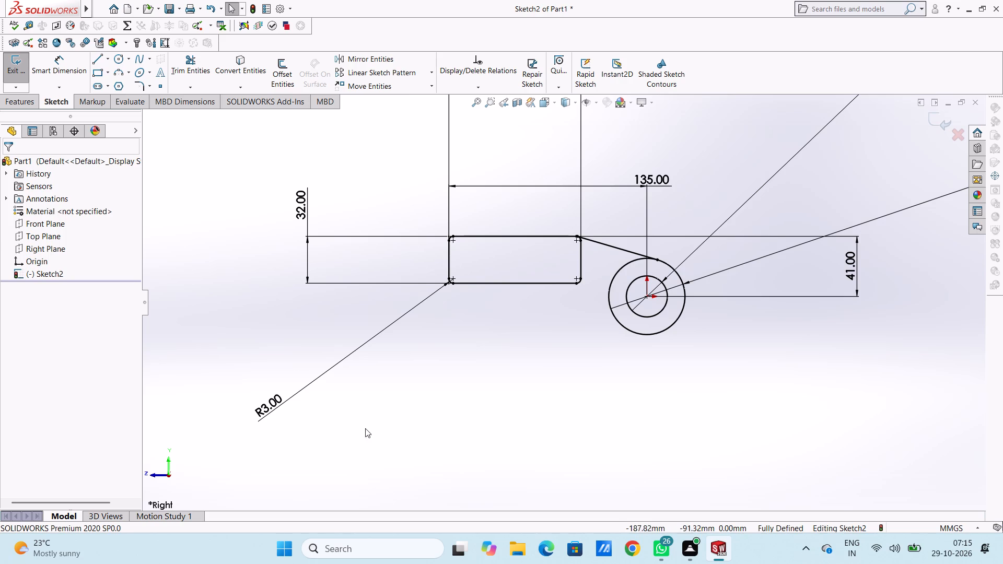
pyautogui.click(116, 62)
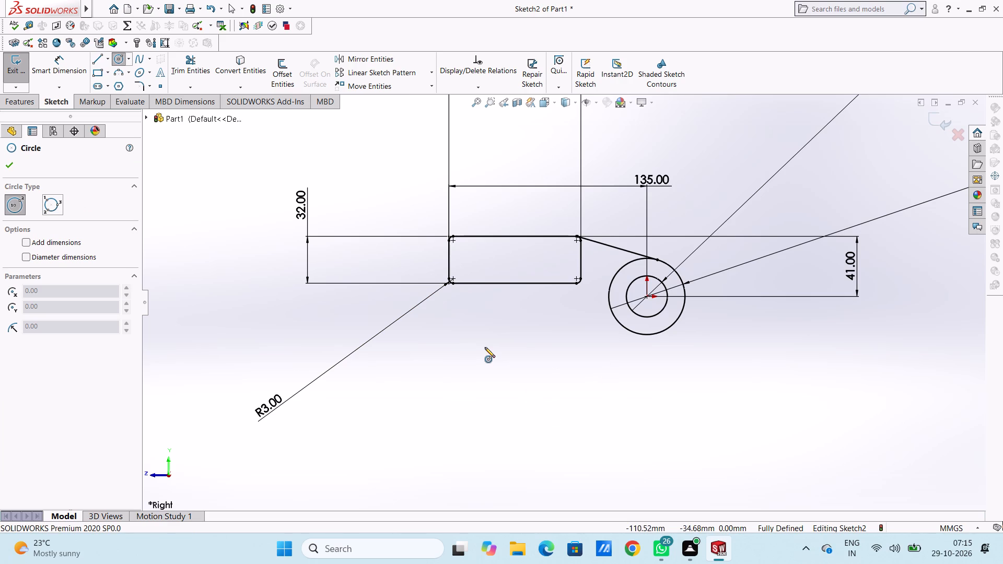
pyautogui.click(506, 365)
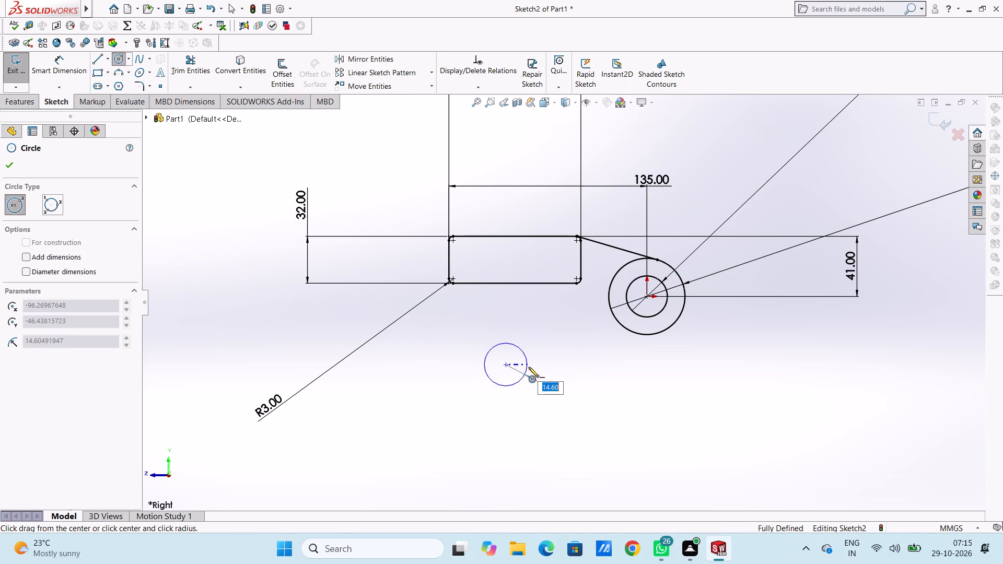
pyautogui.click(545, 381)
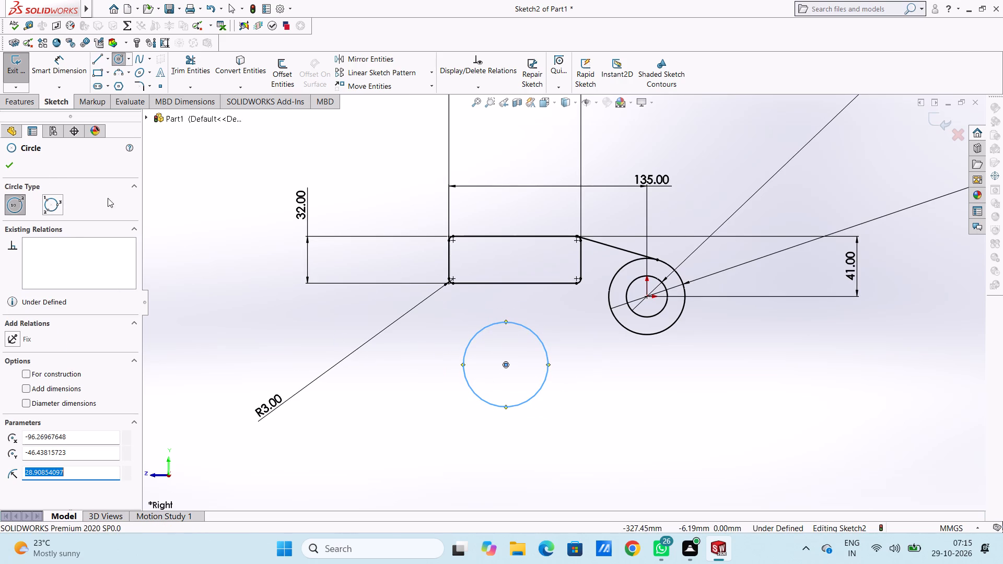
pyautogui.click(505, 364)
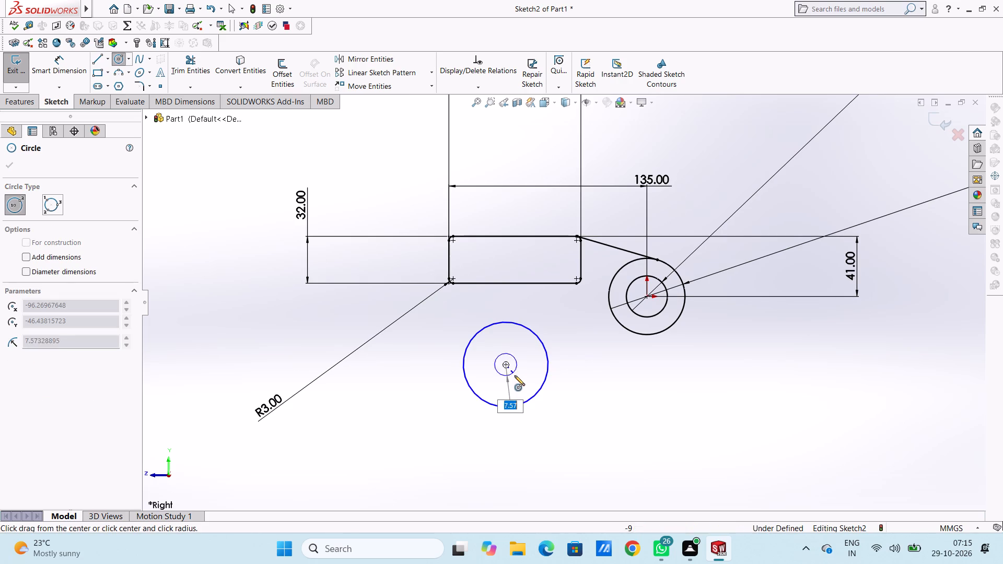
pyautogui.click(518, 383)
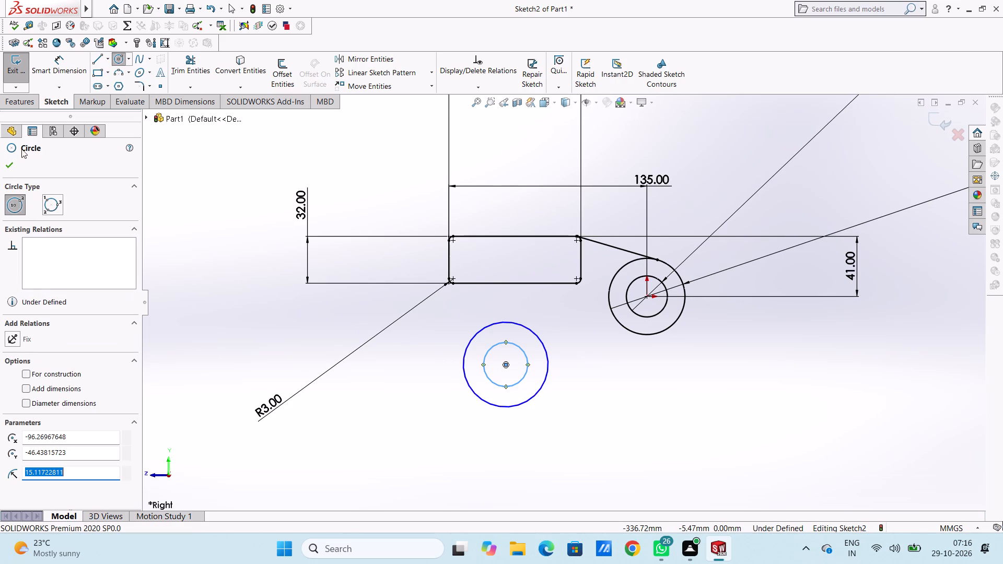
pyautogui.click(3, 168)
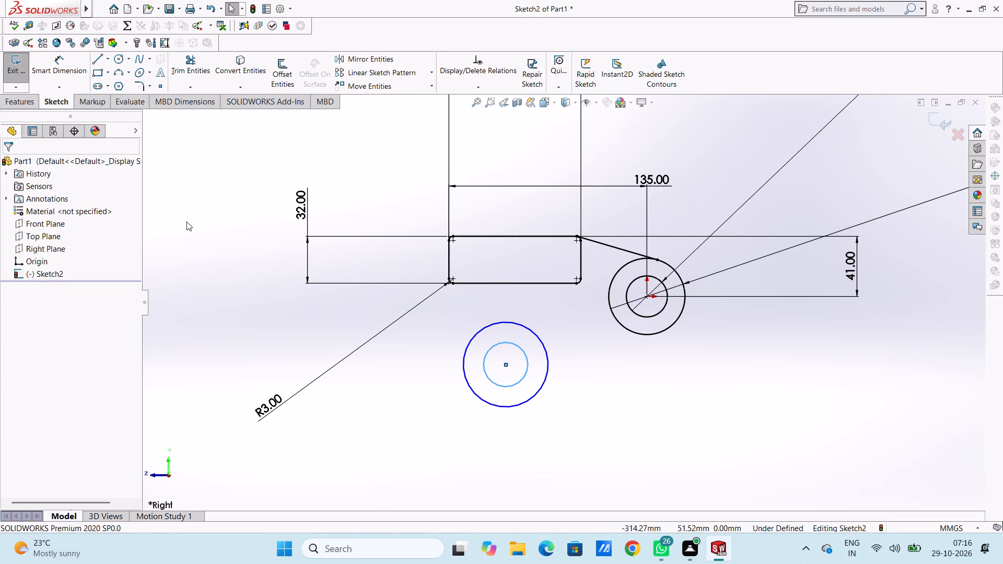
# Dimension the outer of the two new concentric circles with a 48 mm diameter.
pyautogui.click(43, 63)
pyautogui.scroll(5, 543, 385)
pyautogui.scroll(-2, 543, 372)
pyautogui.click(544, 326)
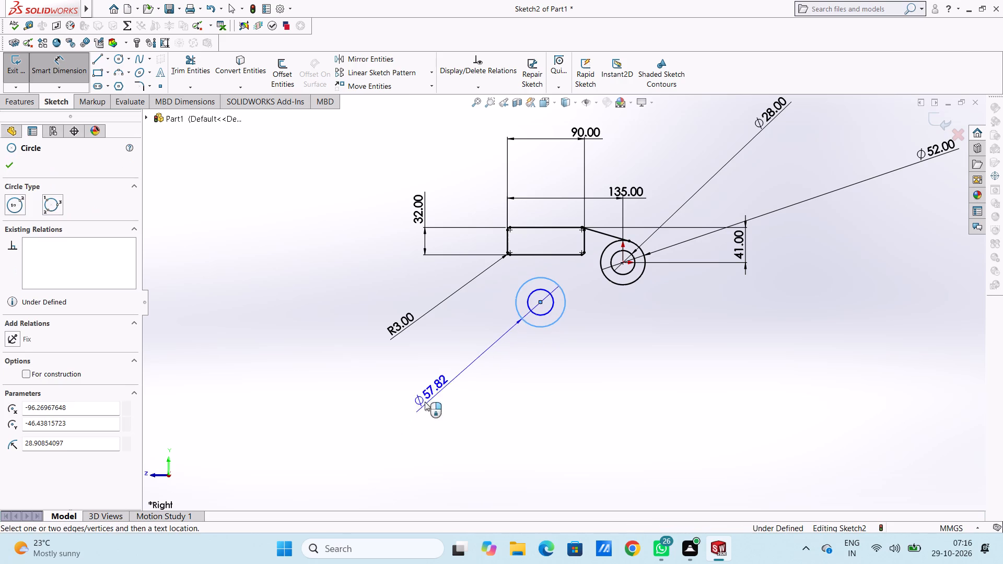
pyautogui.click(279, 437)
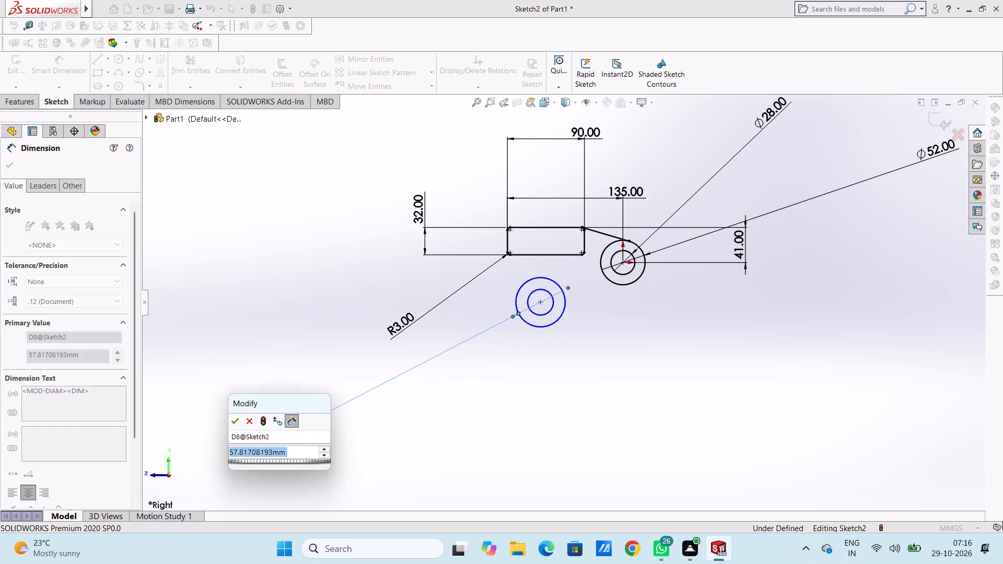
pyautogui.write('48')
pyautogui.press('Return')
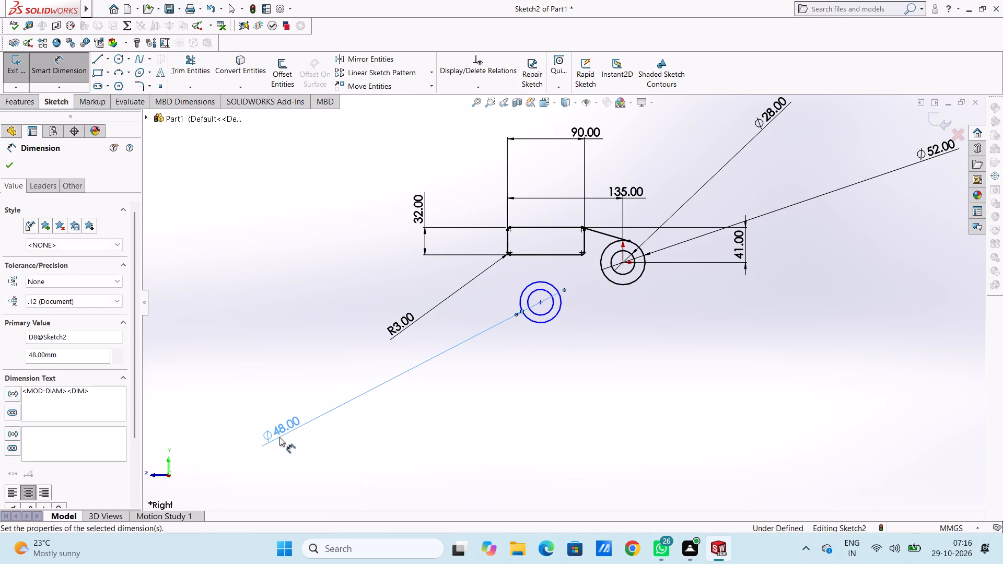
pyautogui.click(279, 314)
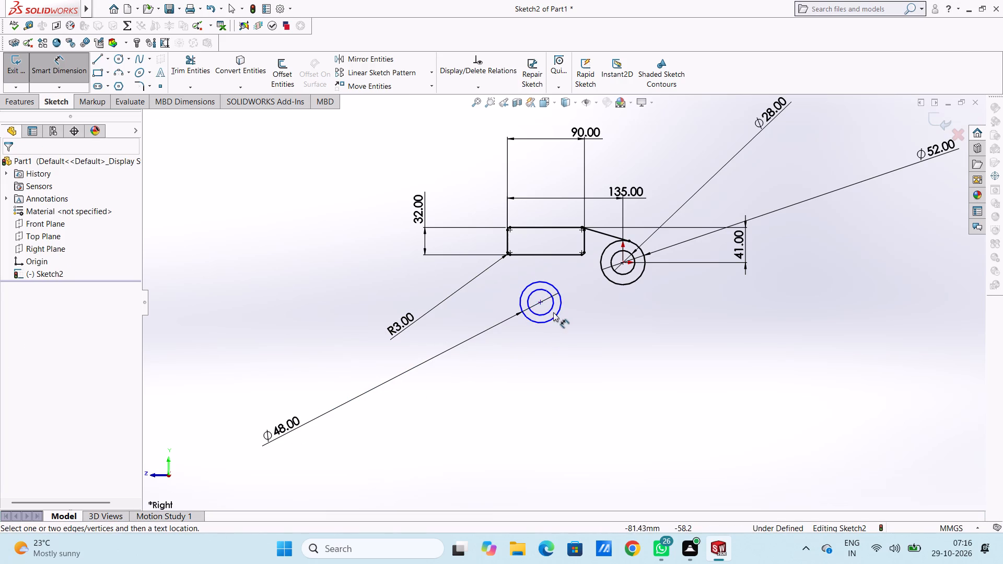
# Dimension the inner of the two new concentric circles with a 20 mm diameter.
pyautogui.click(551, 313)
pyautogui.click(760, 453)
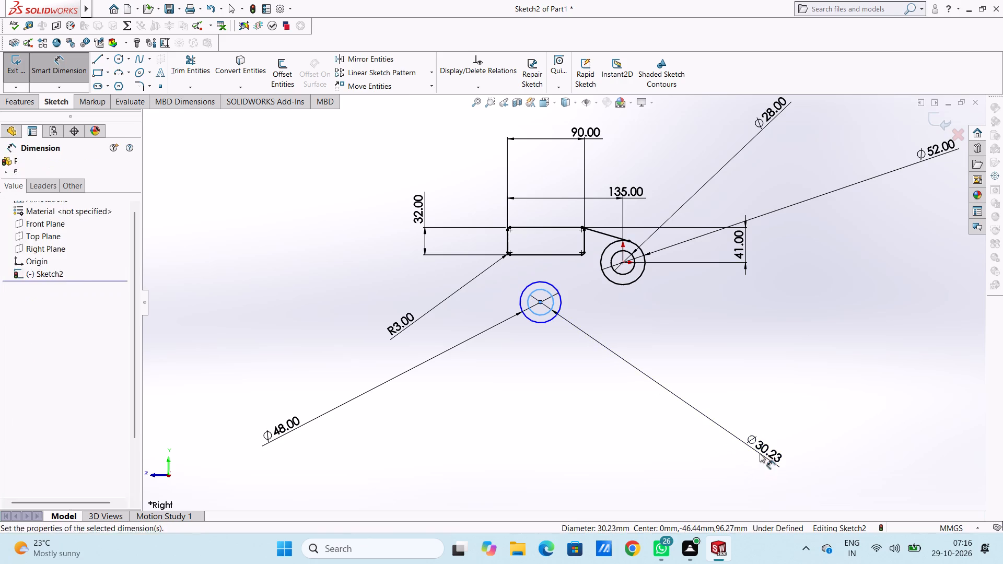
pyautogui.write('20')
pyautogui.press('Return')
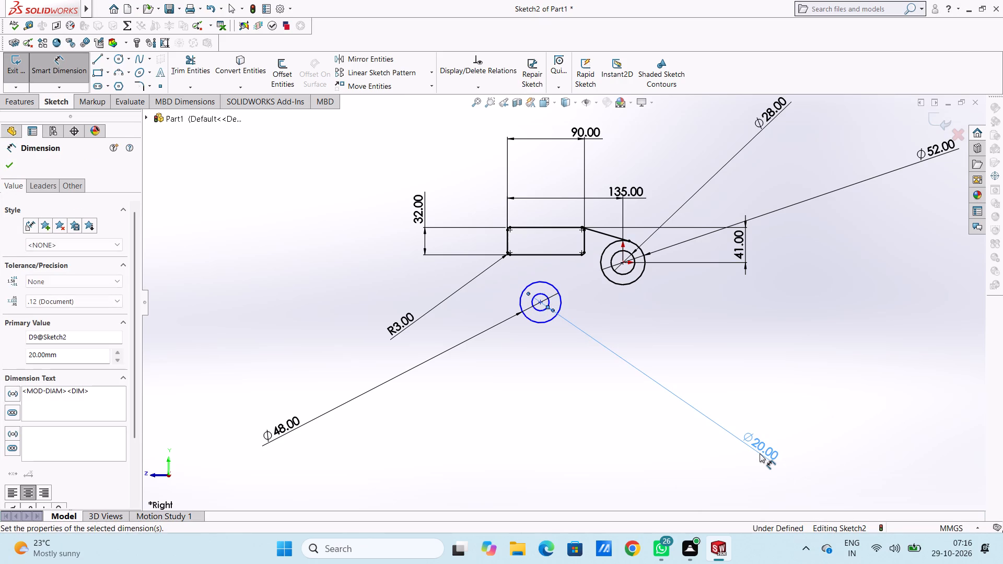
pyautogui.click(589, 372)
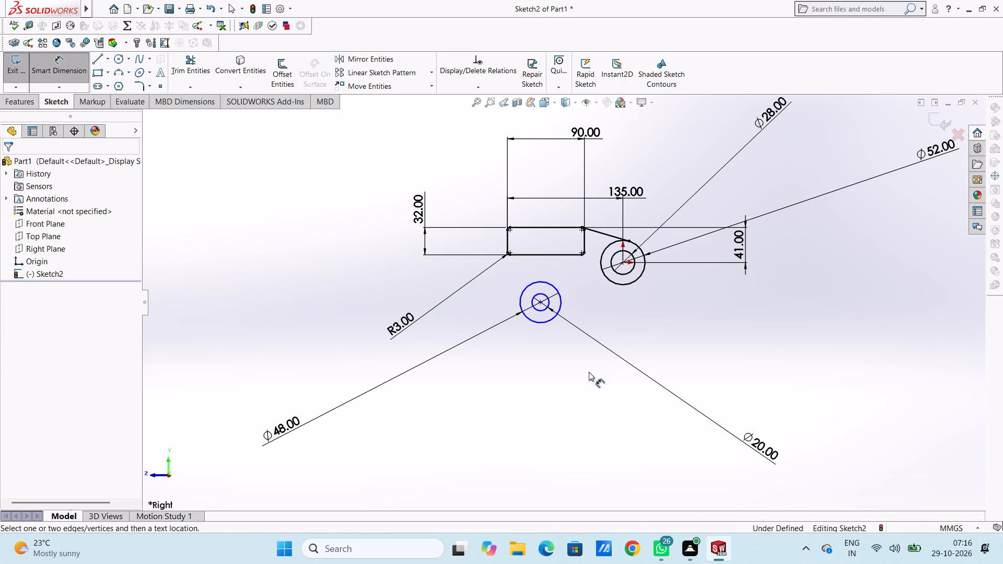
# Dimension the vertical distance from the new circles' centre to the origin as 38 mm.
pyautogui.scroll(-4, 548, 276)
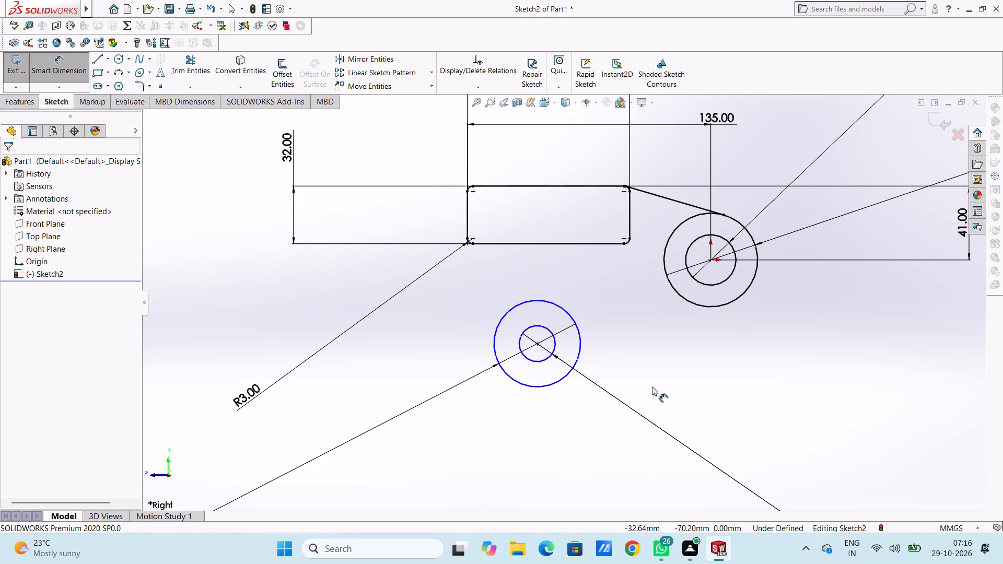
pyautogui.click(538, 342)
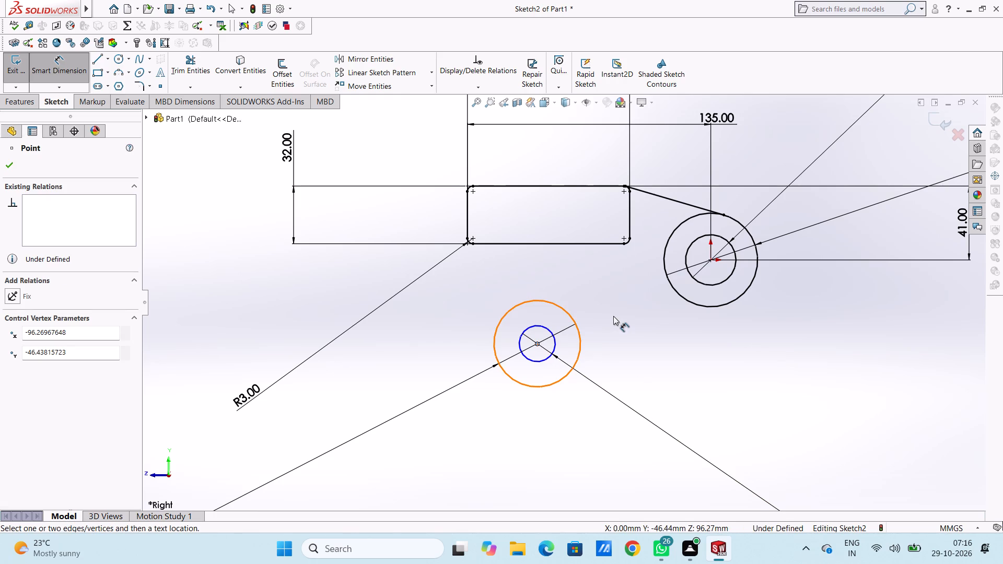
pyautogui.click(712, 262)
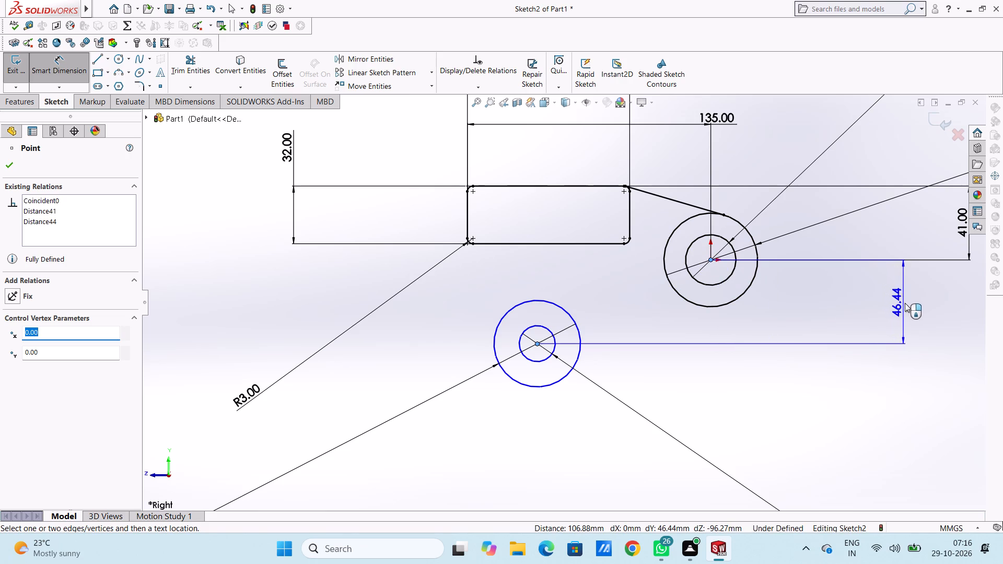
pyautogui.click(908, 305)
pyautogui.write('38')
pyautogui.press('Return')
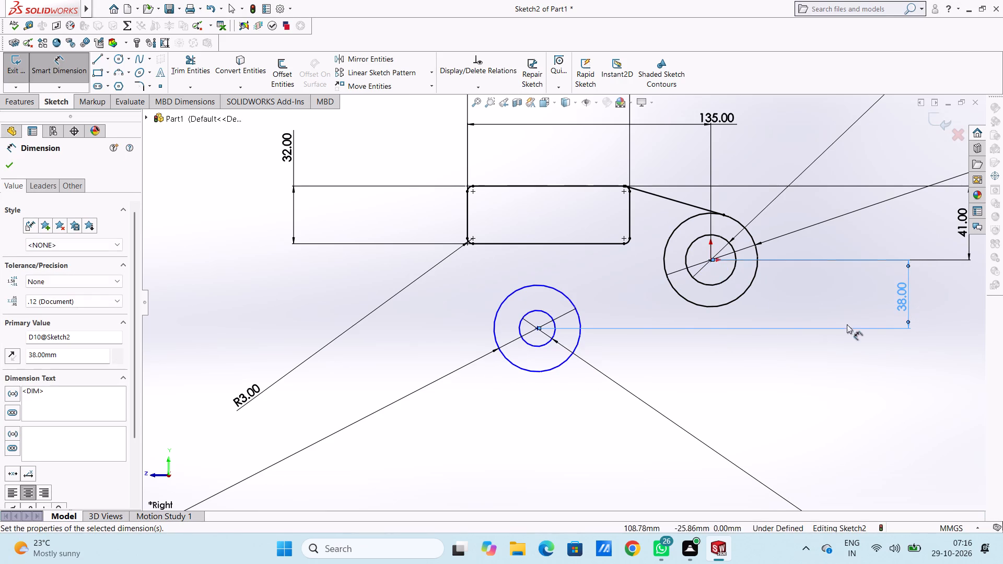
pyautogui.click(467, 313)
# Dimension the horizontal distance between the 48 mm circle's centre and the origin as 66 mm, placing it below the circles.
pyautogui.scroll(5, 589, 403)
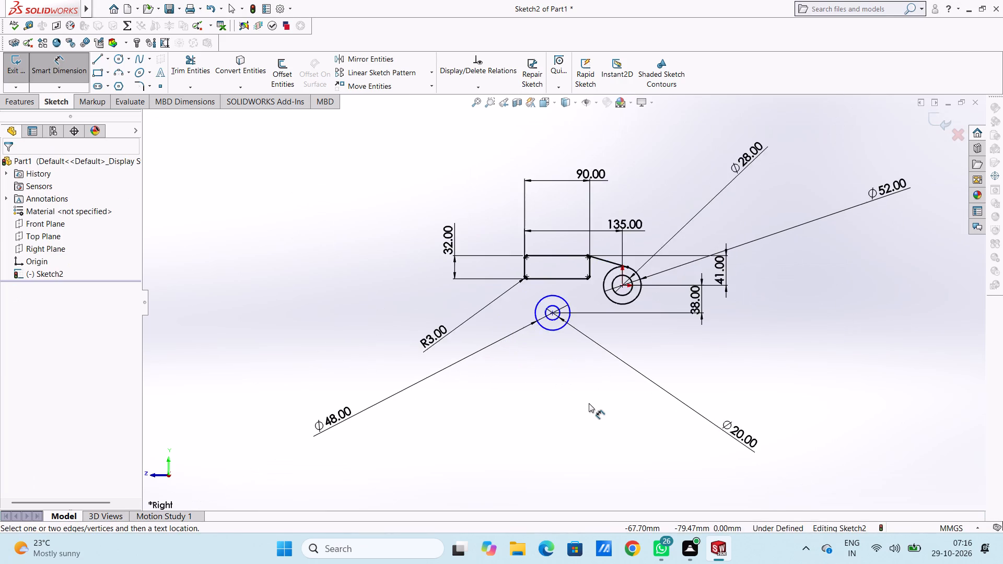
pyautogui.scroll(-3, 568, 372)
pyautogui.scroll(1, 568, 352)
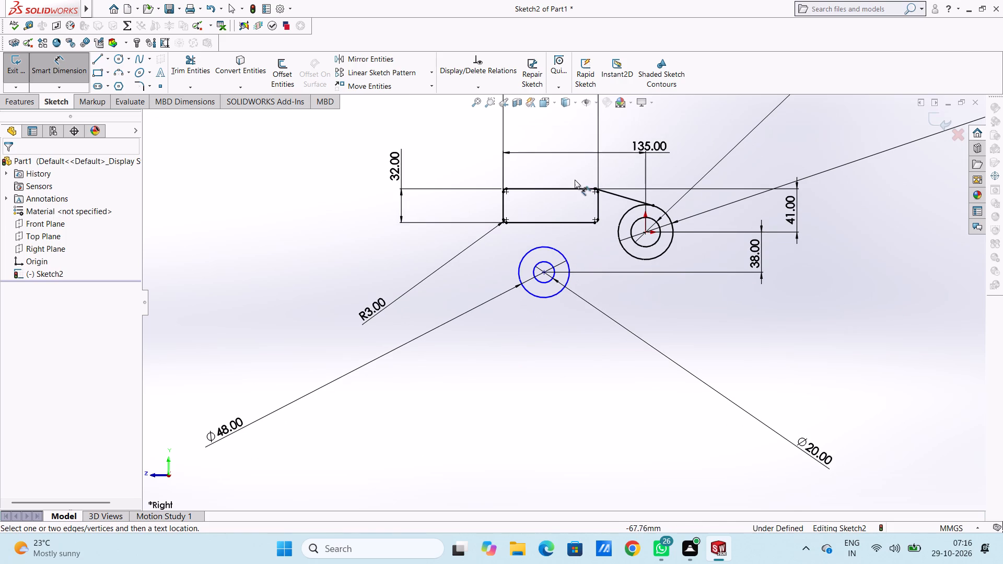
pyautogui.scroll(-2, 575, 179)
pyautogui.scroll(2, 599, 280)
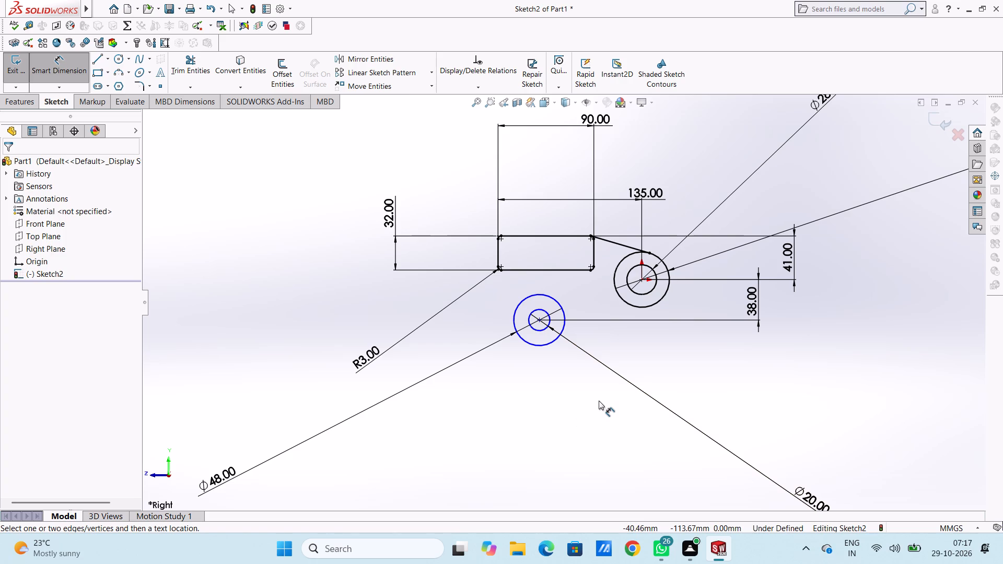
pyautogui.click(539, 320)
pyautogui.click(644, 283)
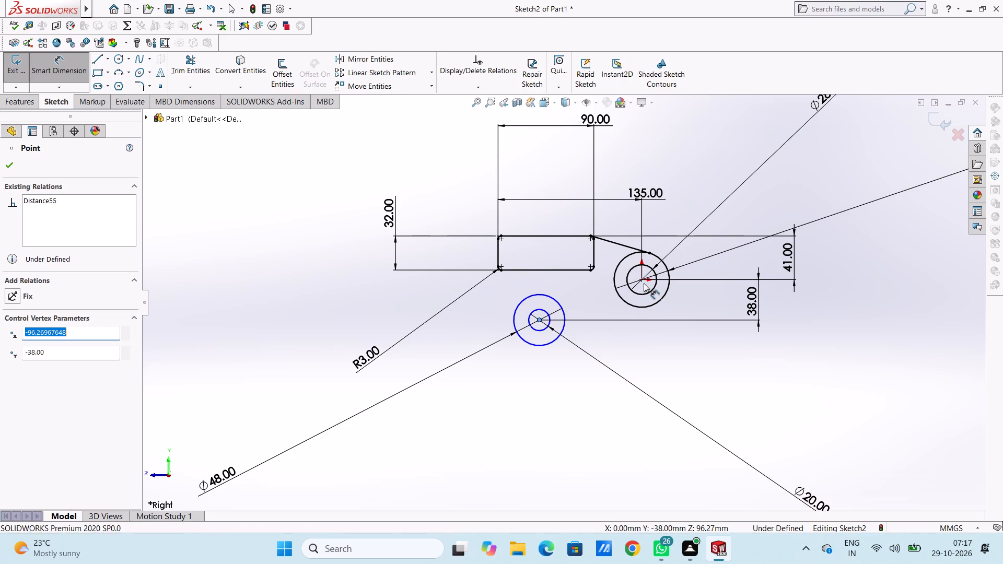
pyautogui.click(642, 281)
pyautogui.scroll(4, 610, 393)
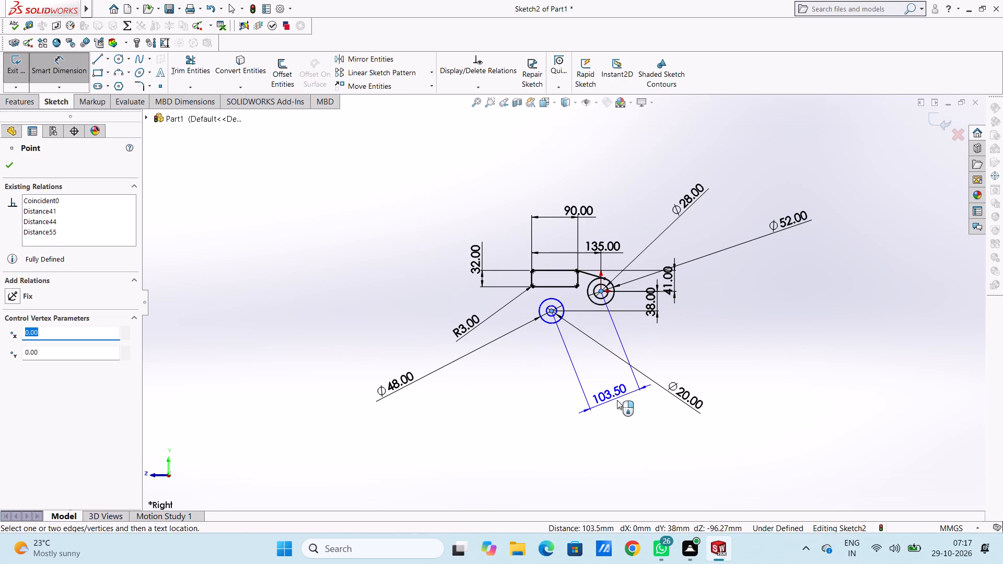
pyautogui.click(587, 395)
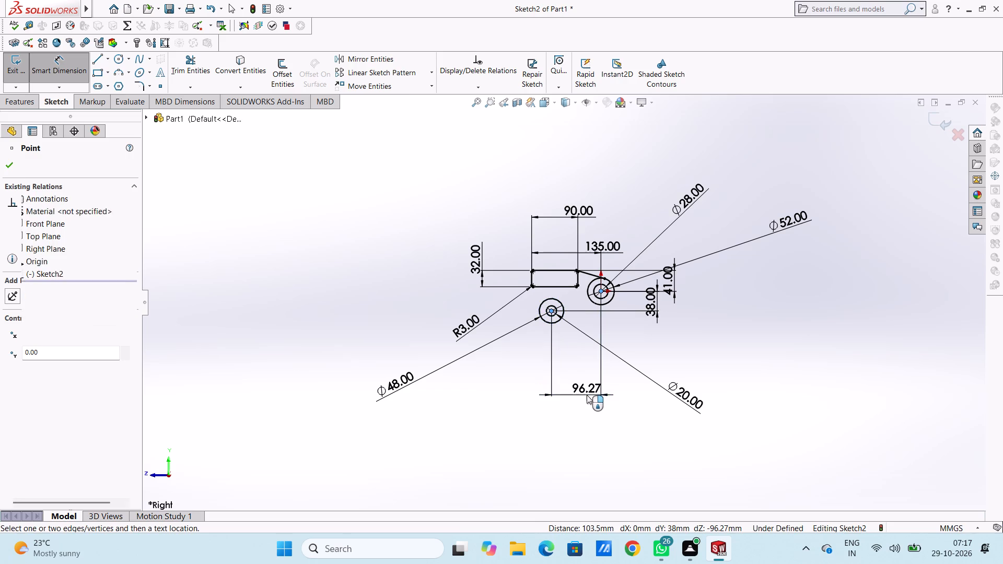
pyautogui.write('66')
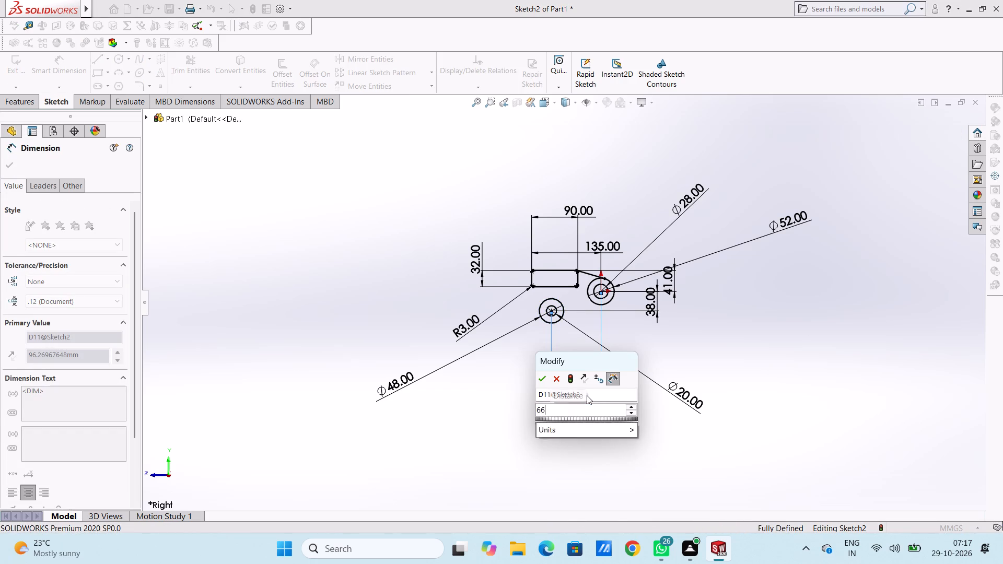
pyautogui.press('Return')
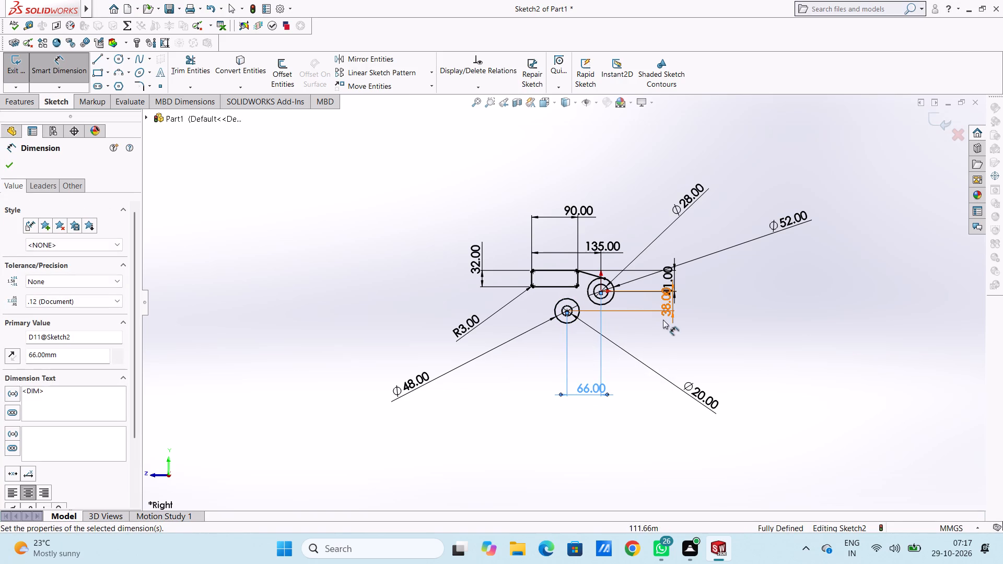
pyautogui.click(631, 324)
# Set the horizontal distance between the two circle centres to 65 mm.
pyautogui.scroll(-4, 585, 318)
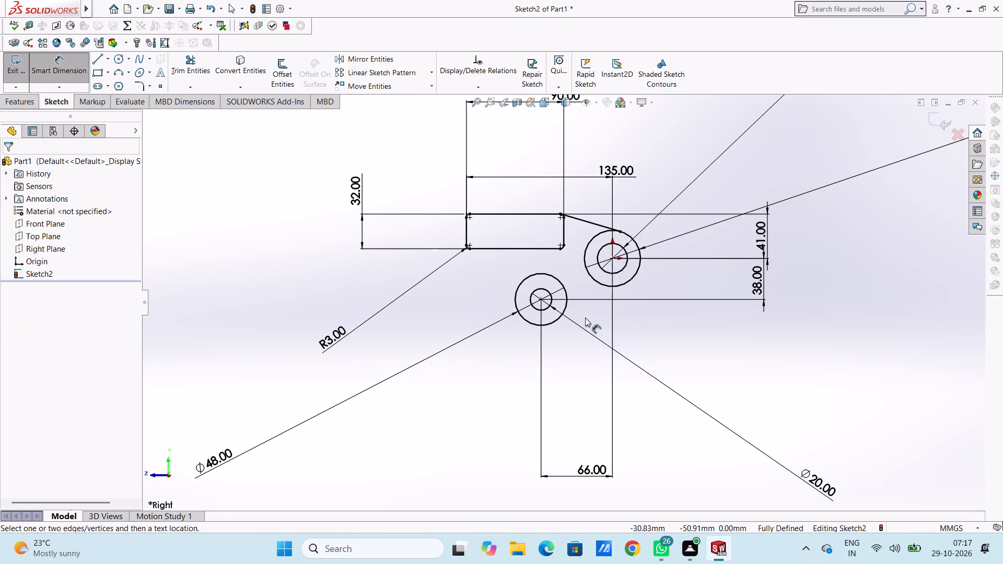
pyautogui.doubleClick(596, 473)
pyautogui.write('65')
pyautogui.press('Return')
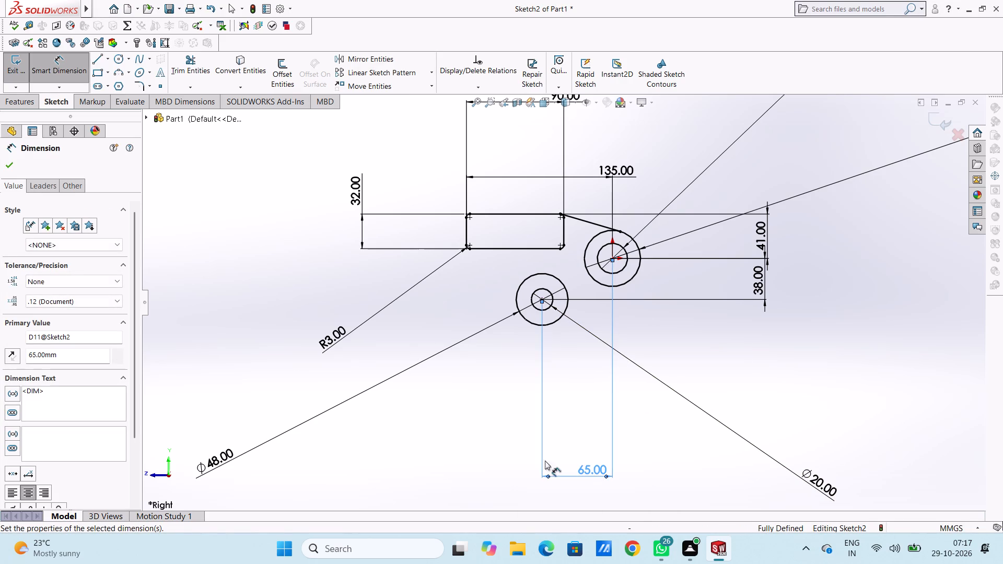
pyautogui.click(479, 443)
# Draw a line tangent to the lower sides of the 48 mm and 52 mm circles, joining them.
pyautogui.scroll(-1, 577, 213)
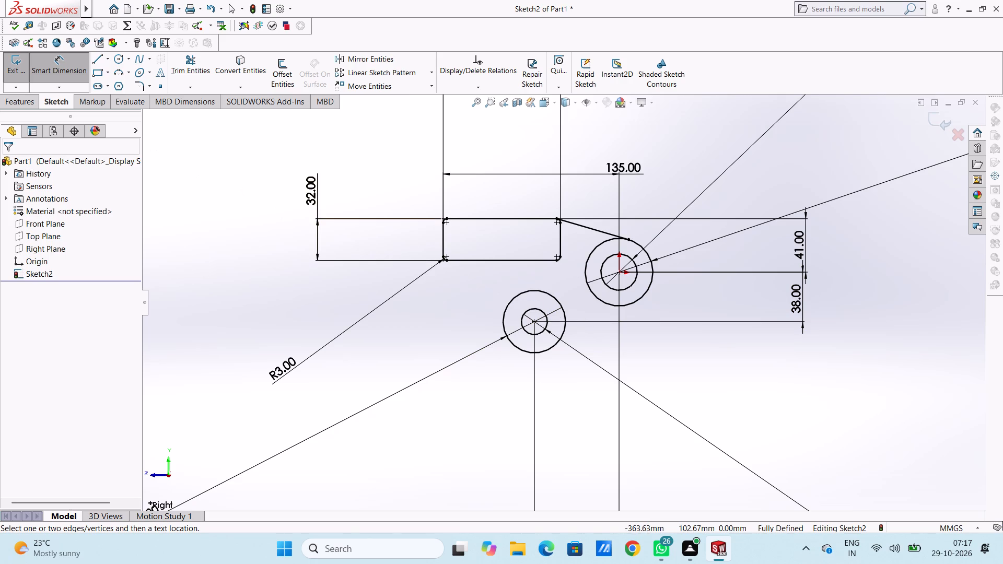
pyautogui.click(100, 62)
pyautogui.scroll(-4, 588, 326)
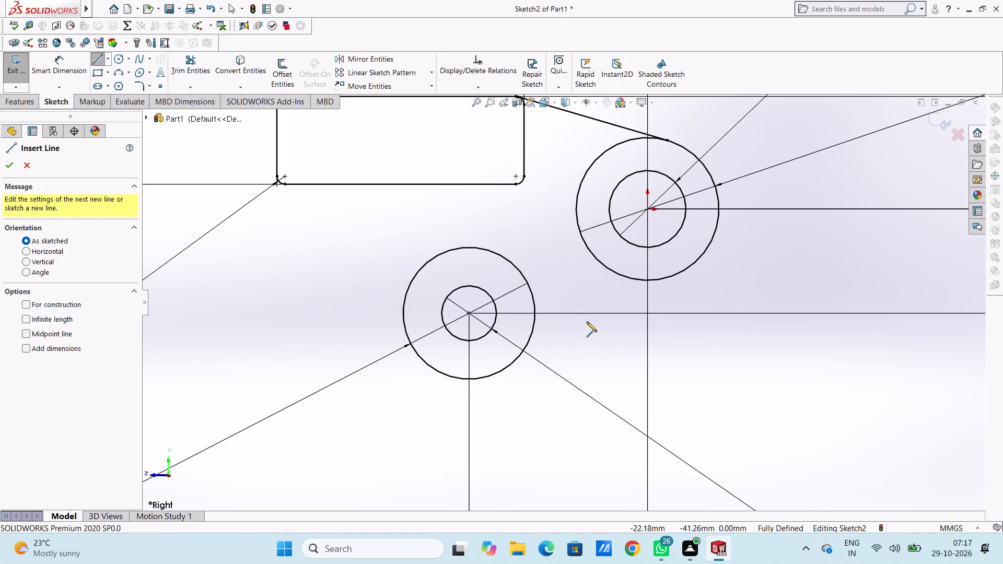
pyautogui.click(495, 373)
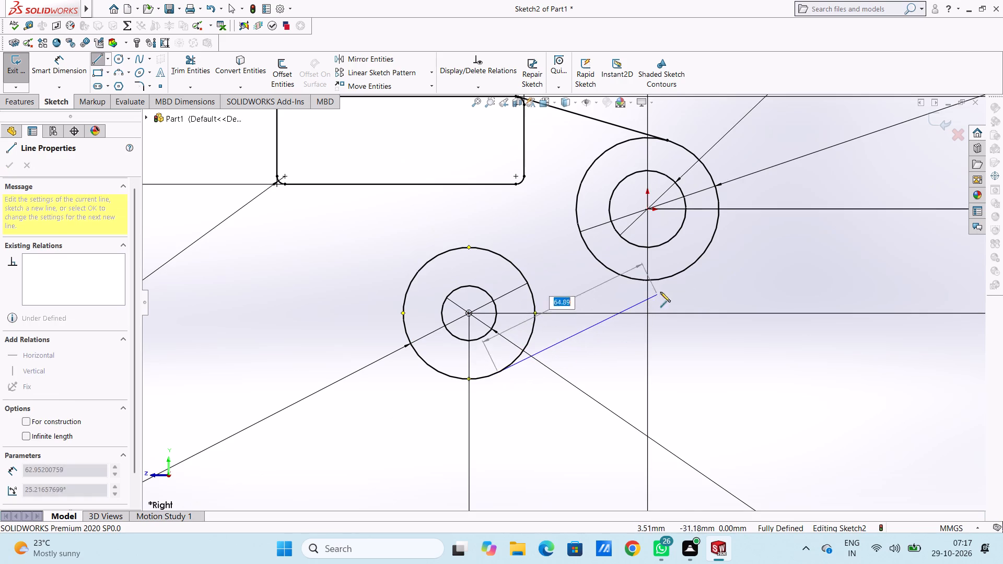
pyautogui.click(685, 272)
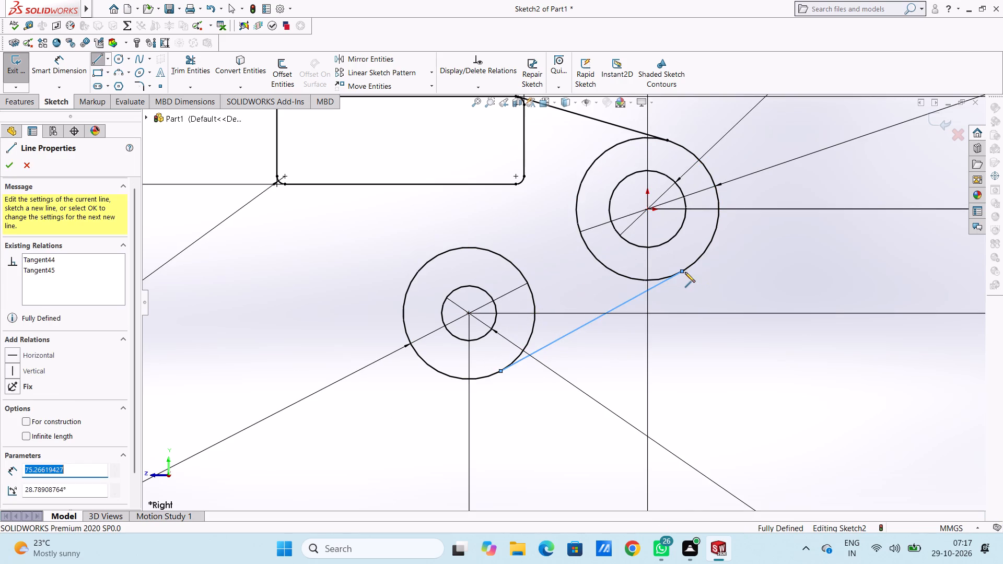
pyautogui.rightClick(822, 288)
pyautogui.click(829, 296)
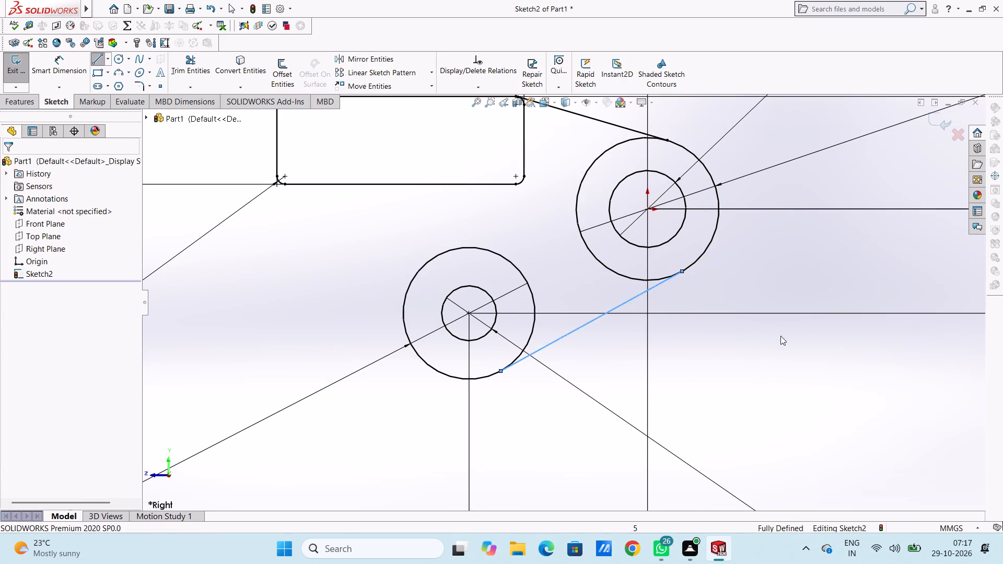
# Draw a vertical line from the 48 mm circle's outer side point, on the side away from the origin, up into the rectangle.
pyautogui.click(733, 370)
pyautogui.scroll(2, 649, 350)
pyautogui.scroll(4, 533, 262)
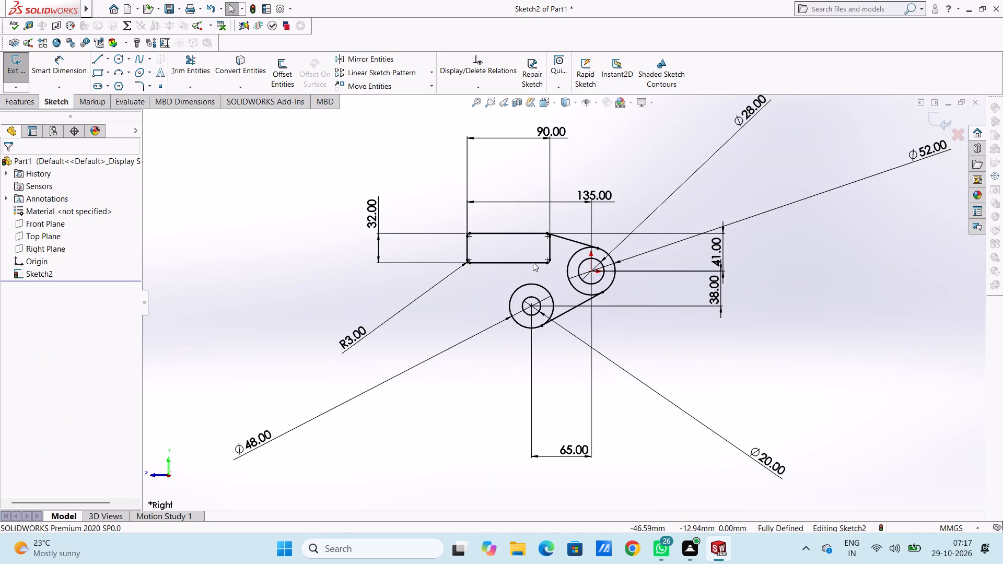
pyautogui.scroll(-3, 533, 262)
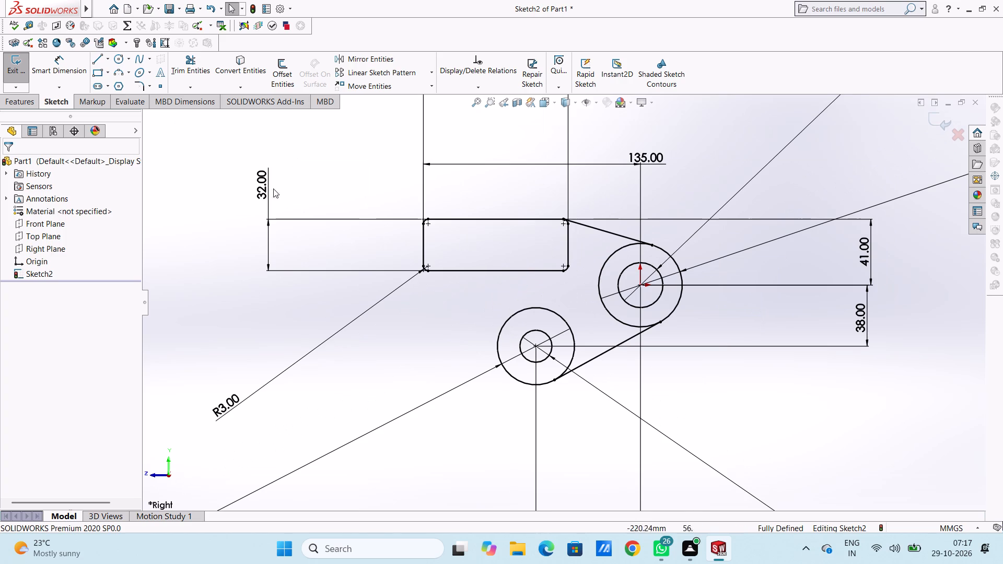
pyautogui.click(97, 59)
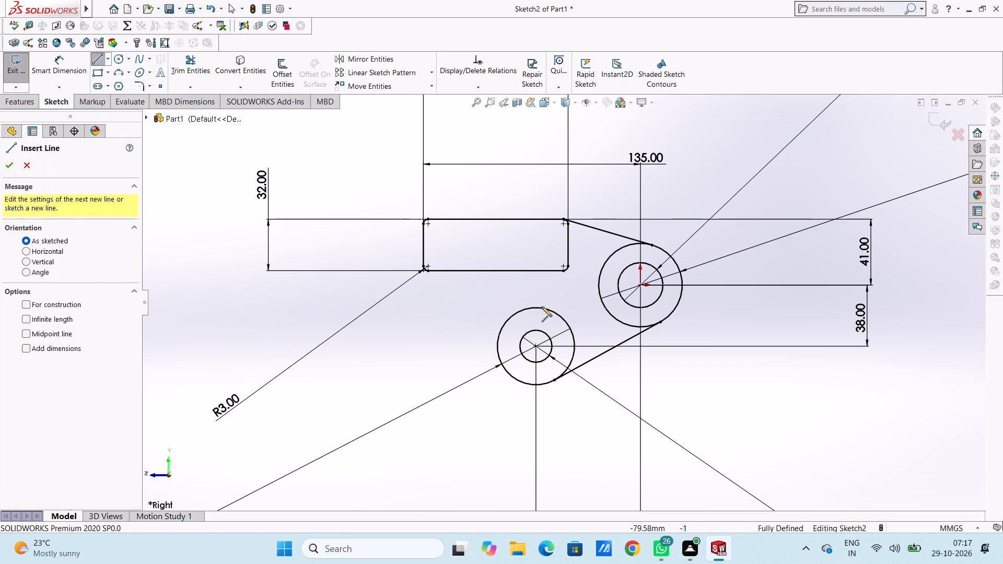
pyautogui.click(497, 346)
pyautogui.click(500, 253)
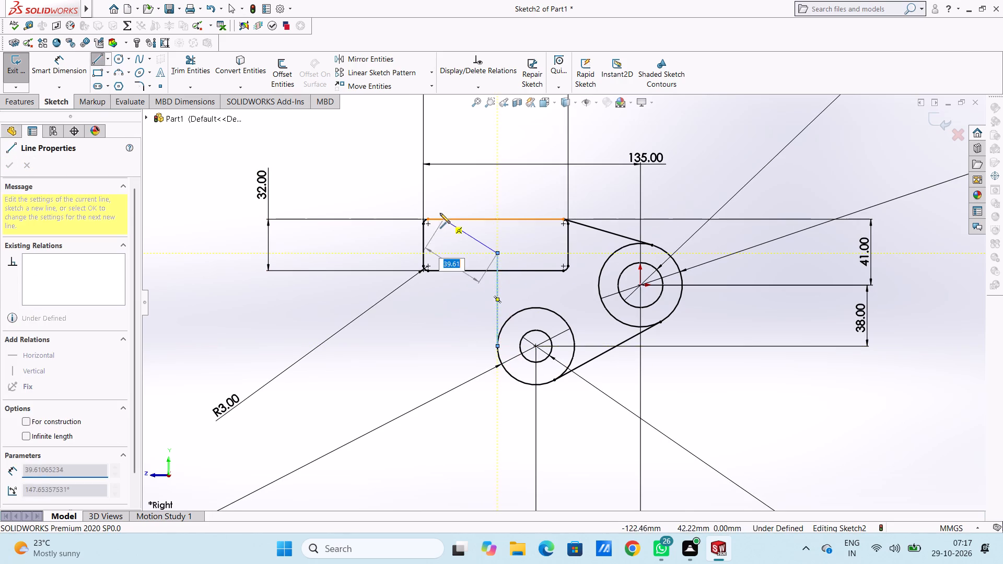
pyautogui.rightClick(438, 210)
pyautogui.click(461, 215)
pyautogui.click(465, 195)
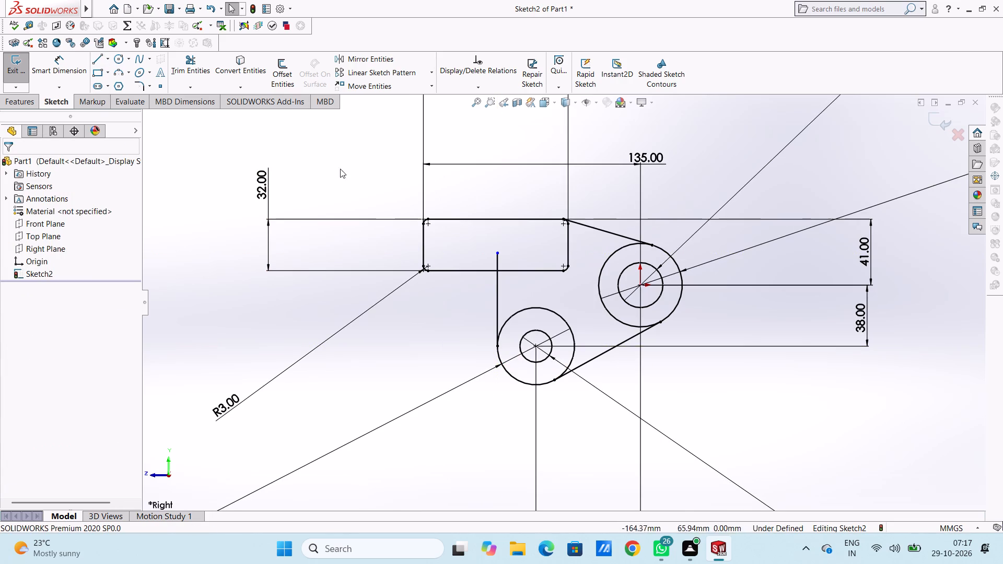
# Trim off the part of the vertical line that extends inside the rectangle.
pyautogui.click(197, 72)
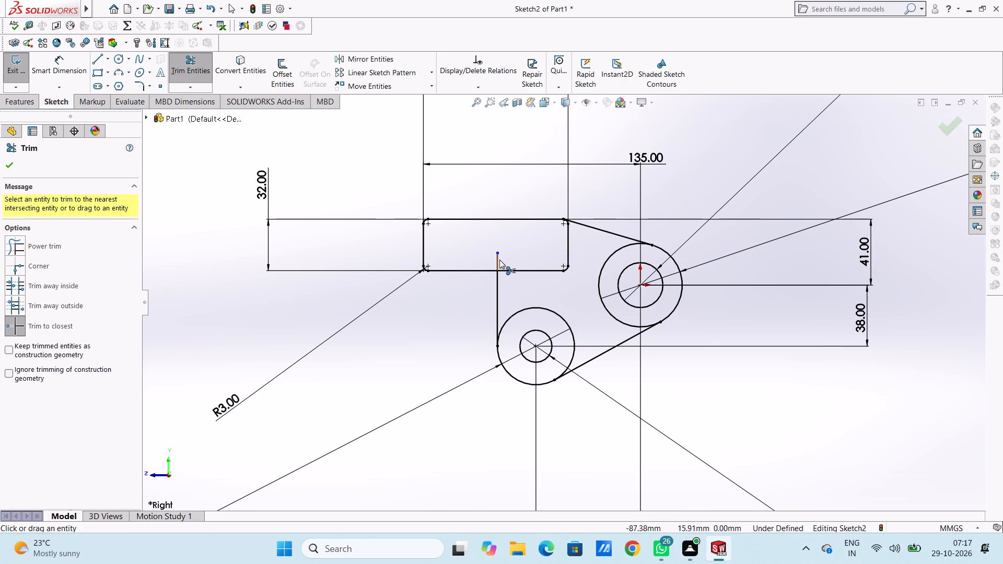
pyautogui.click(499, 258)
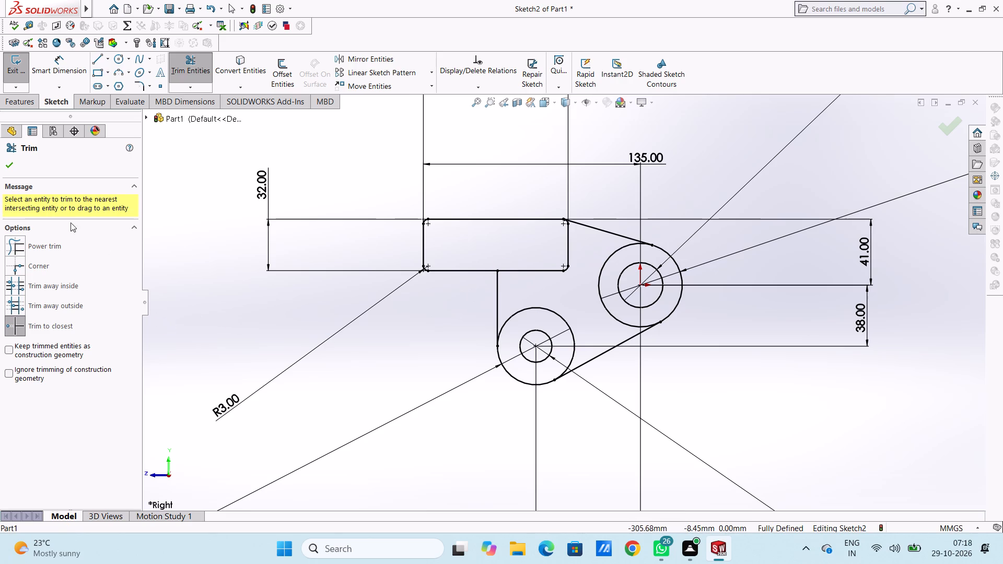
pyautogui.click(6, 166)
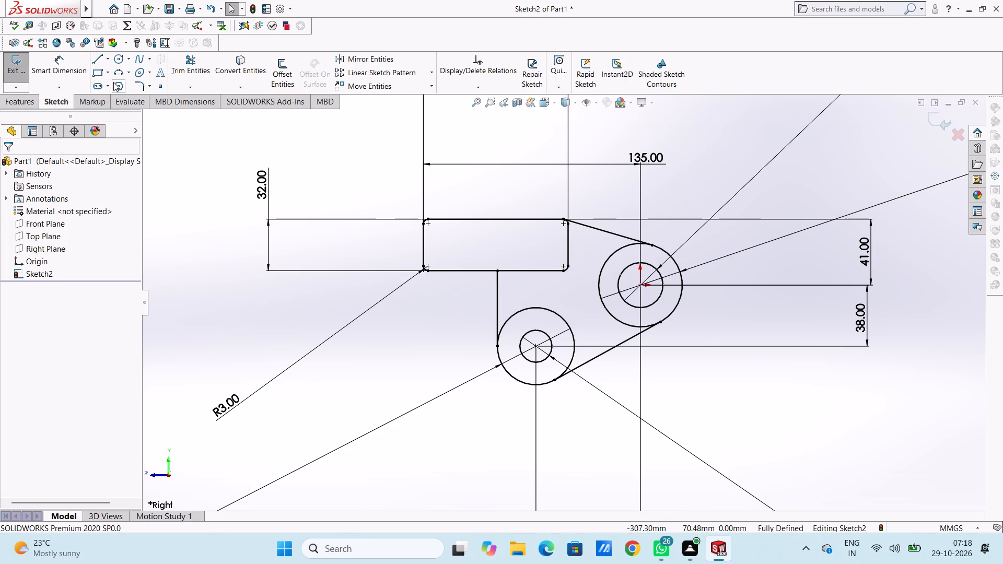
# Draw a three-point arc of radius 24 mm from the rectangle's lower edge to the vertical line.
pyautogui.click(119, 73)
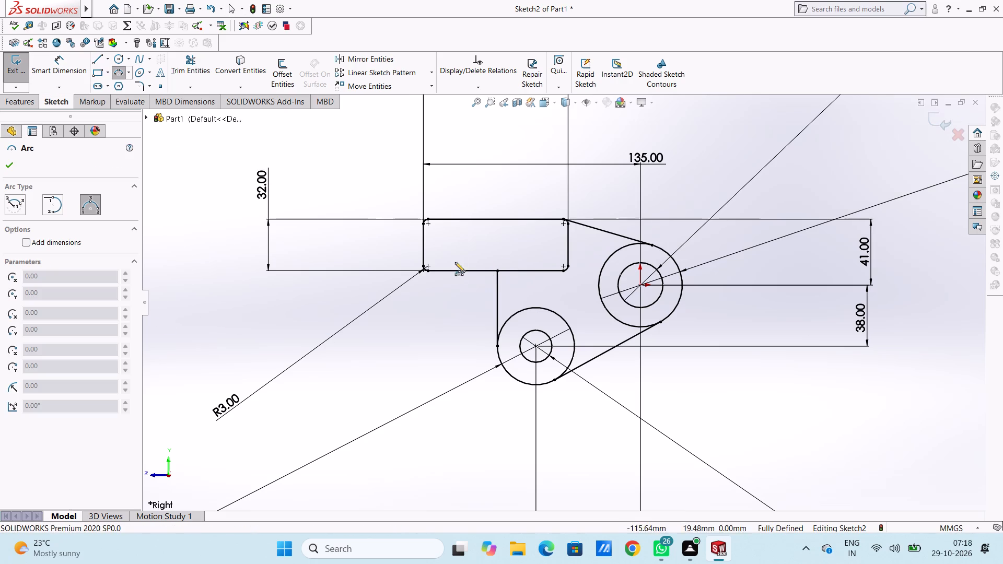
pyautogui.scroll(-4, 468, 305)
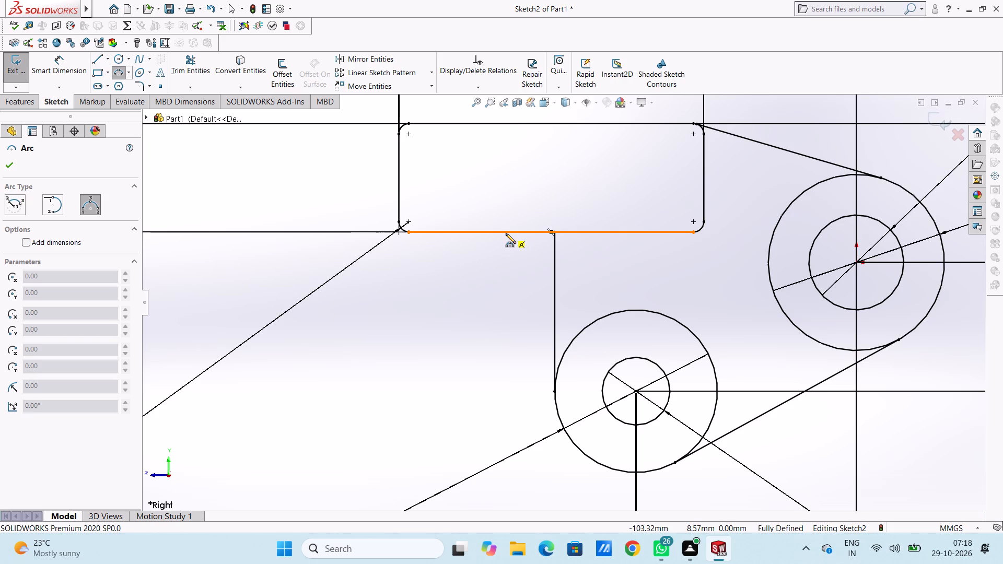
pyautogui.click(506, 233)
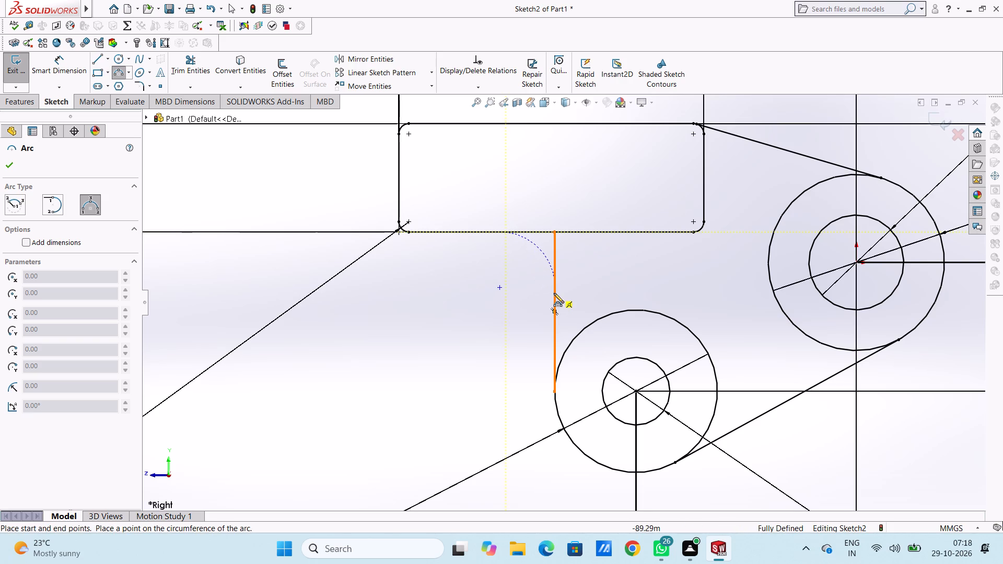
pyautogui.click(554, 293)
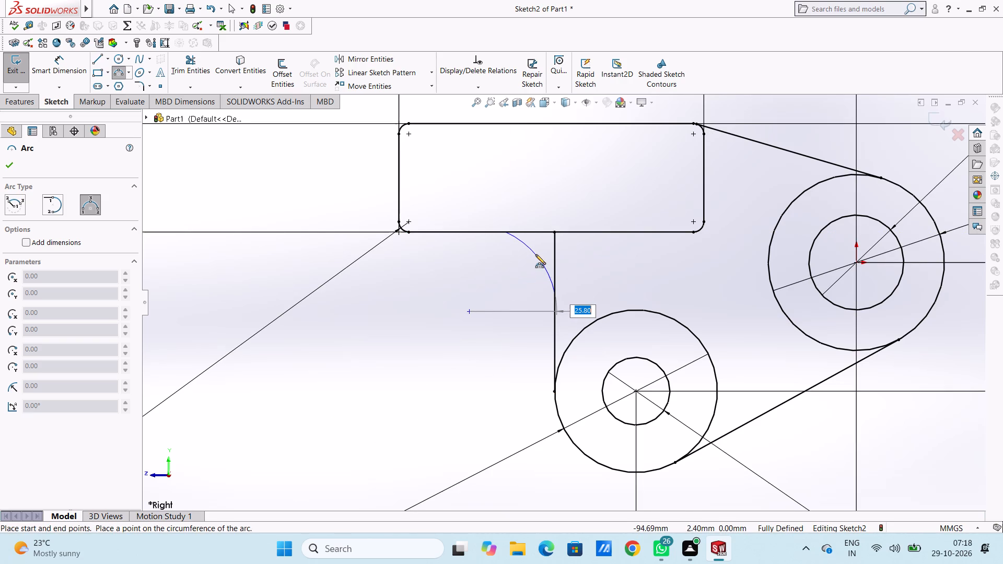
pyautogui.write('24')
pyautogui.press('Return')
pyautogui.scroll(5, 480, 299)
pyautogui.click(10, 161)
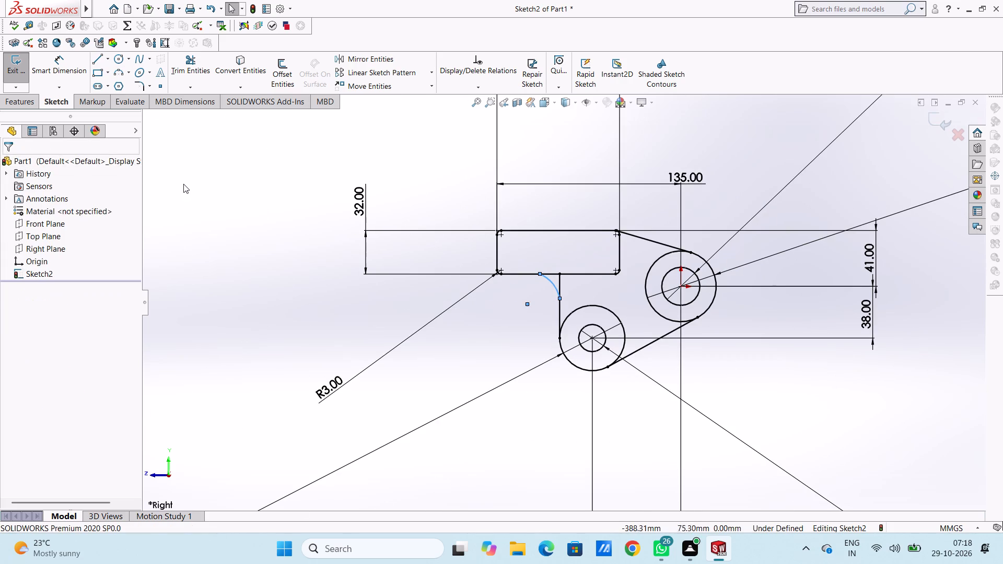
pyautogui.click(184, 184)
# Dimension the arc's radius as 24 mm, placing the dimension below the sketch near the 48 mm diameter dimension.
pyautogui.click(74, 62)
pyautogui.scroll(-4, 555, 314)
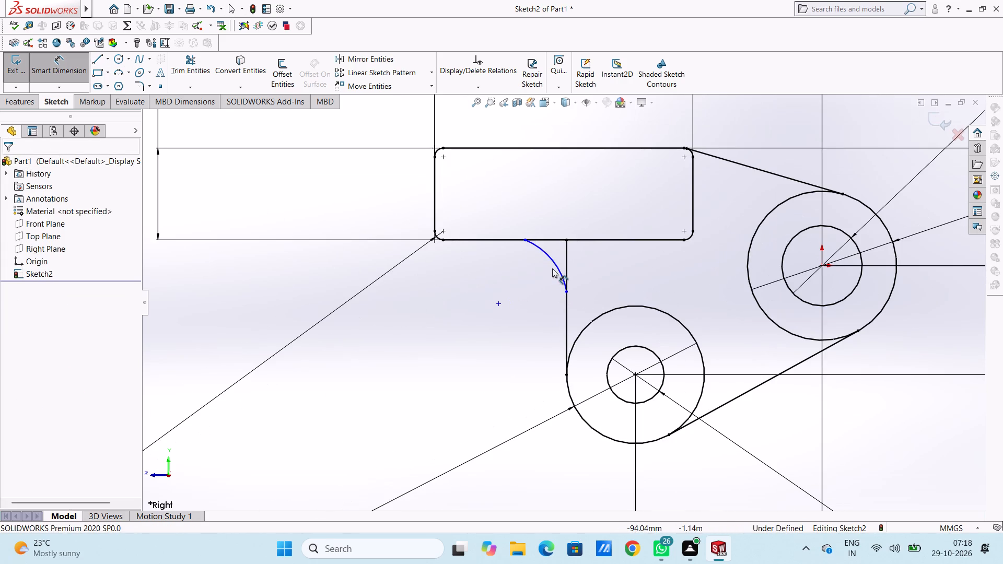
pyautogui.click(553, 264)
pyautogui.scroll(5, 350, 424)
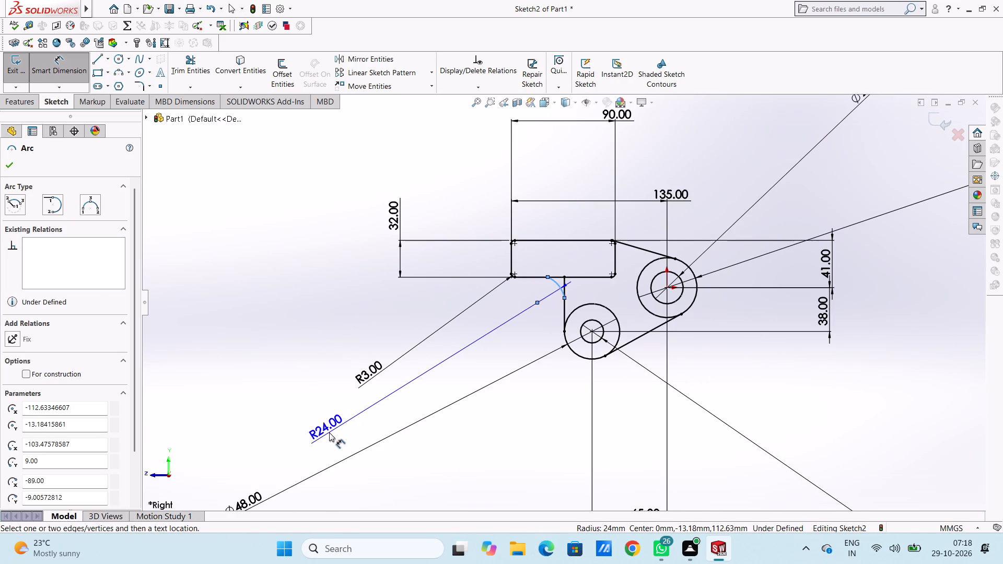
pyautogui.click(335, 492)
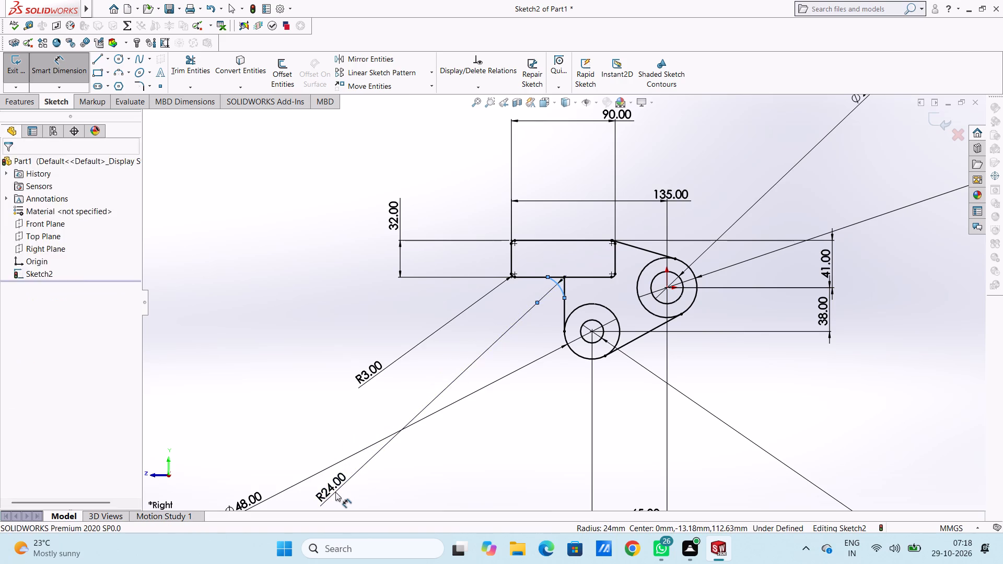
pyautogui.click(294, 474)
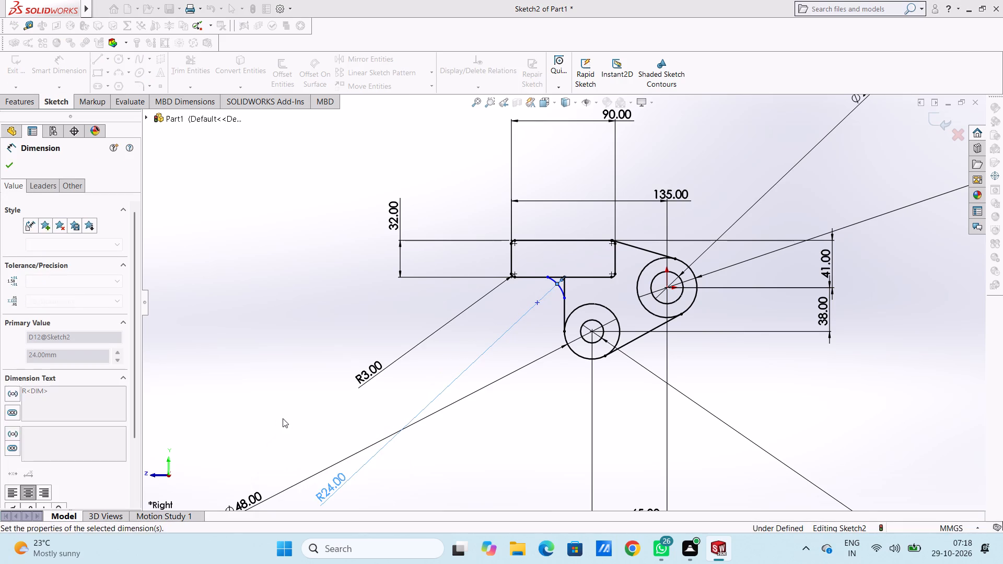
pyautogui.click(283, 418)
pyautogui.scroll(-5, 557, 290)
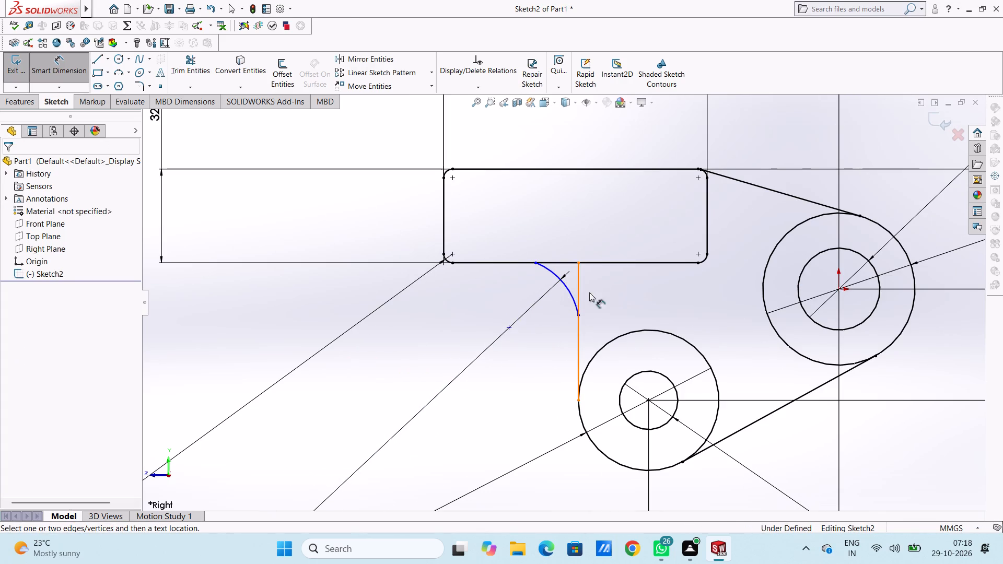
pyautogui.click(69, 72)
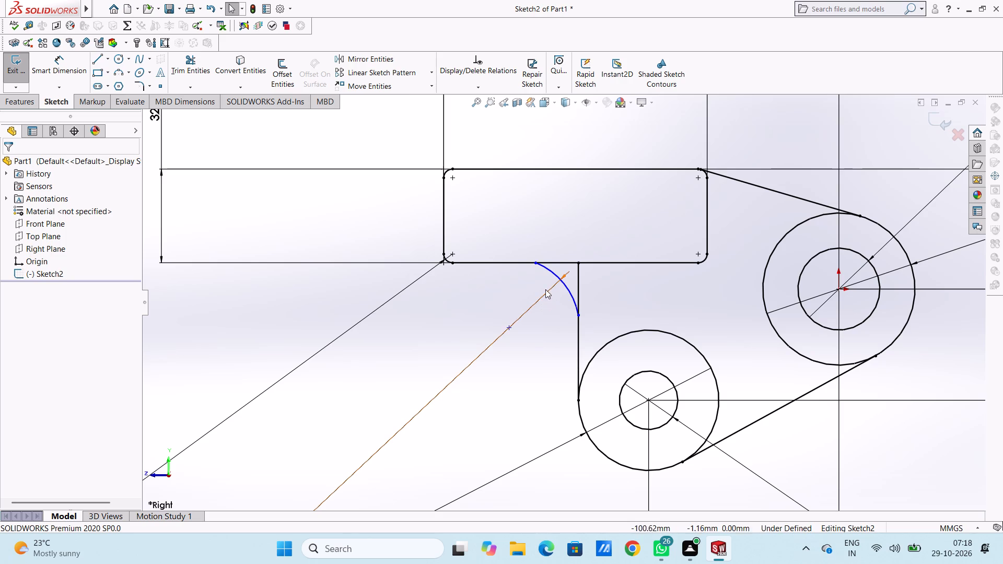
# Make the 24 mm arc tangent to both the rectangle's lower edge and the vertical line.
pyautogui.click(556, 274)
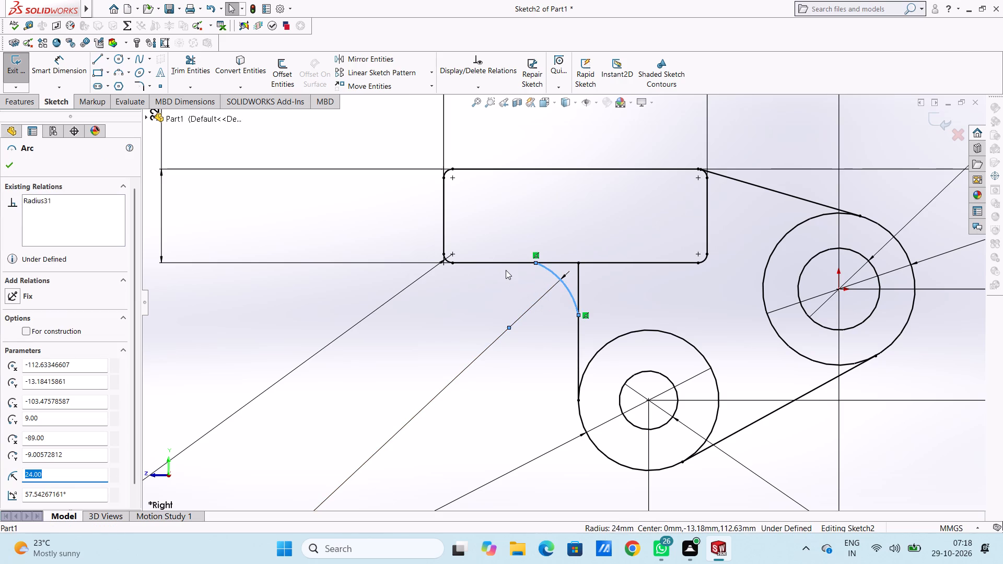
pyautogui.keyDown('ctrl'); pyautogui.click(506, 263); pyautogui.keyUp('ctrl')
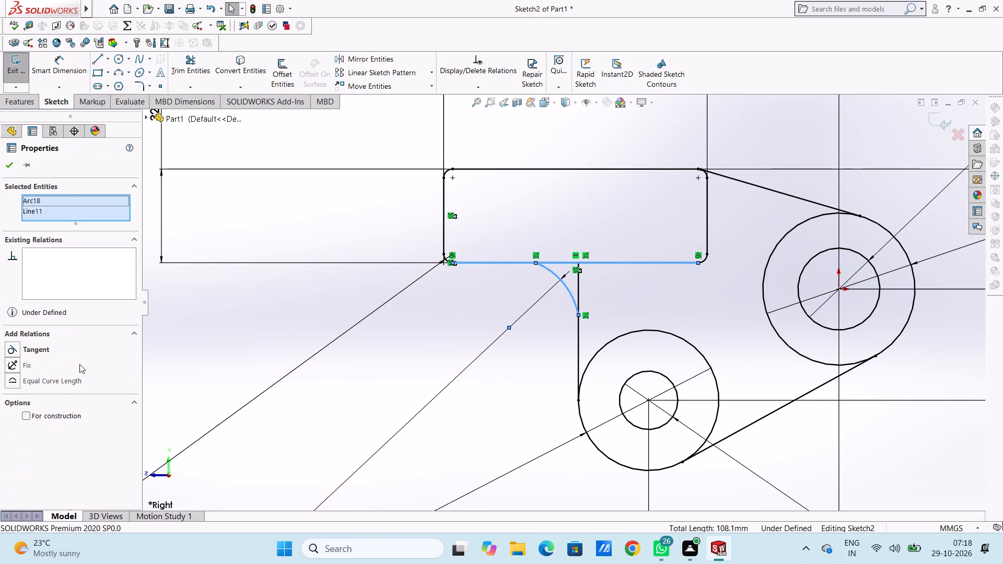
pyautogui.click(13, 349)
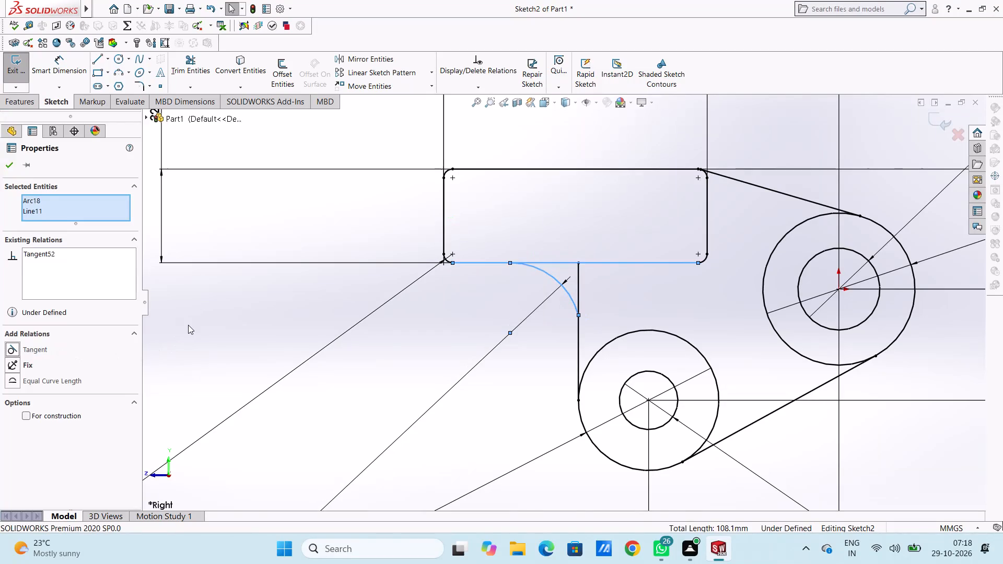
pyautogui.click(188, 325)
pyautogui.click(574, 303)
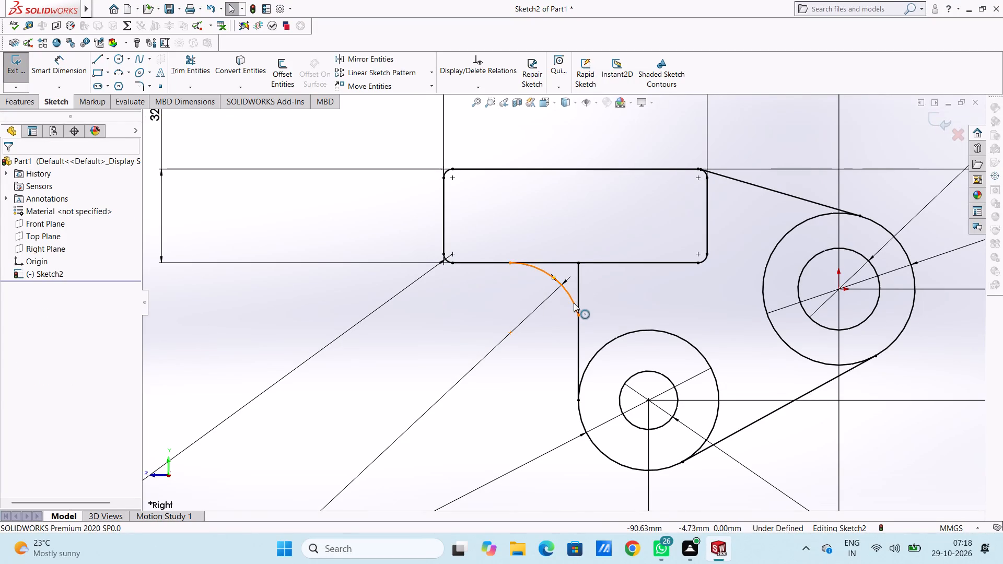
pyautogui.keyDown('ctrl'); pyautogui.click(578, 334); pyautogui.keyUp('ctrl')
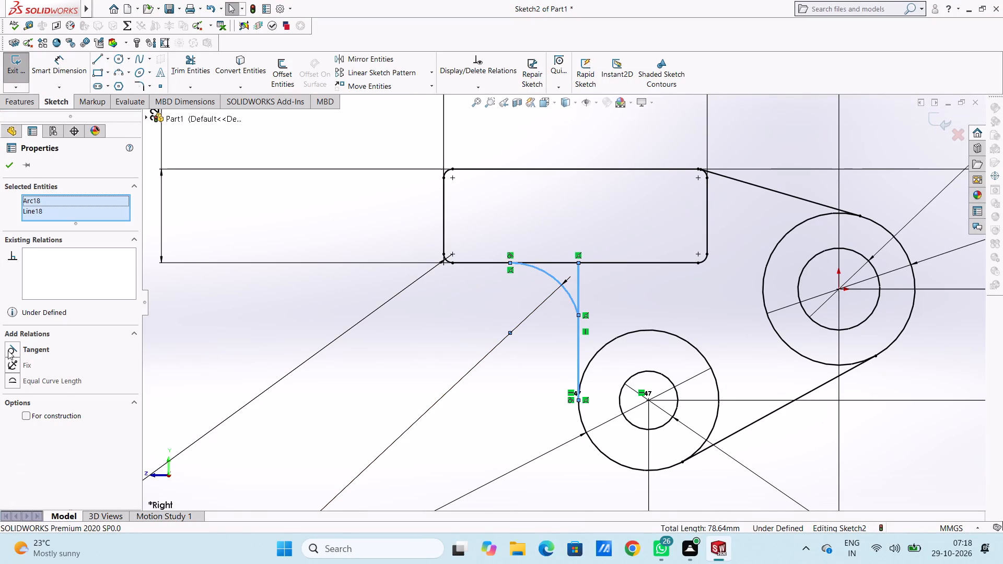
pyautogui.click(8, 350)
pyautogui.click(183, 321)
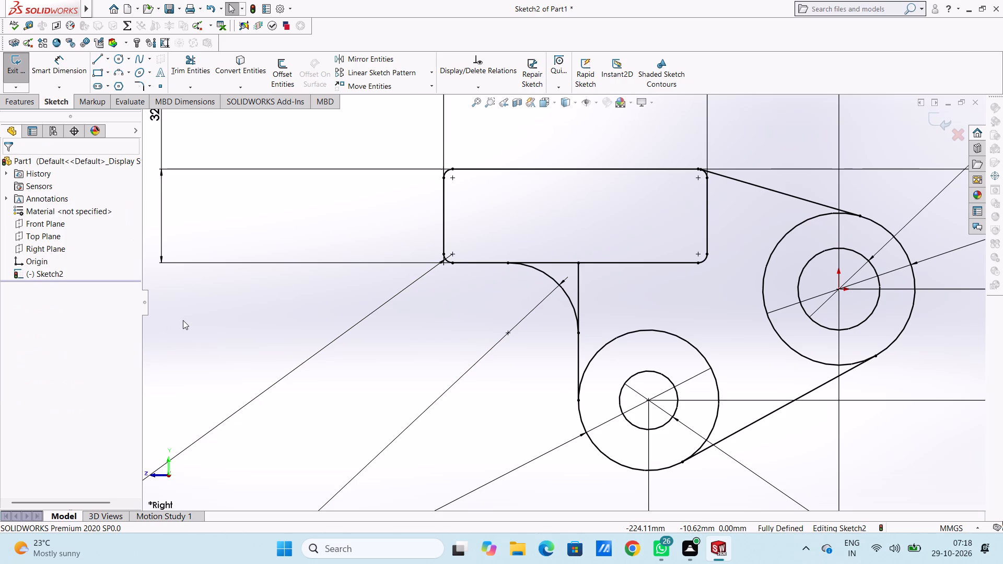
# Trim away the vertical line segment between the 24 mm arc's end and the rectangle's lower edge.
pyautogui.click(183, 58)
pyautogui.doubleClick(578, 277)
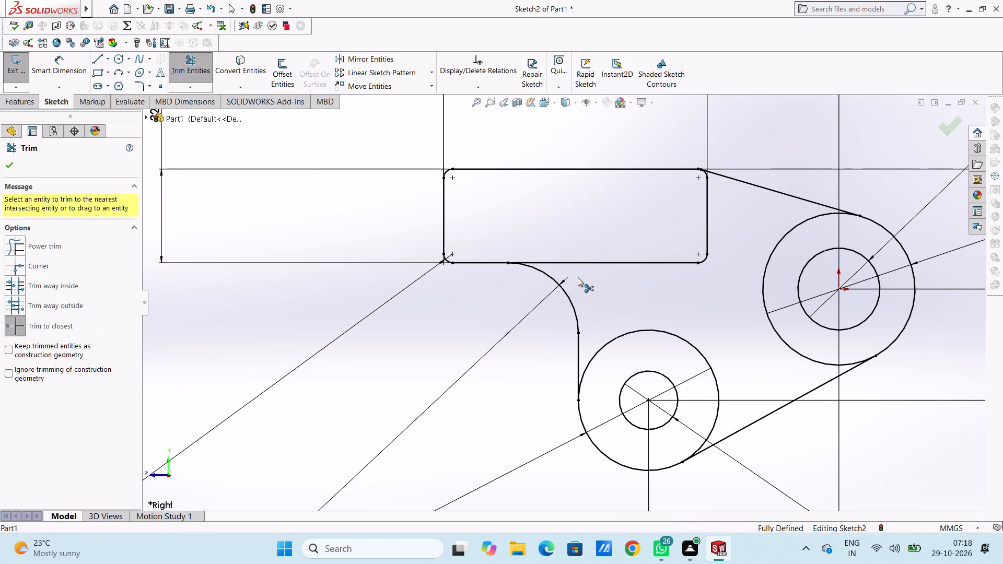
pyautogui.scroll(6, 524, 337)
pyautogui.scroll(-2, 524, 337)
pyautogui.scroll(3, 778, 285)
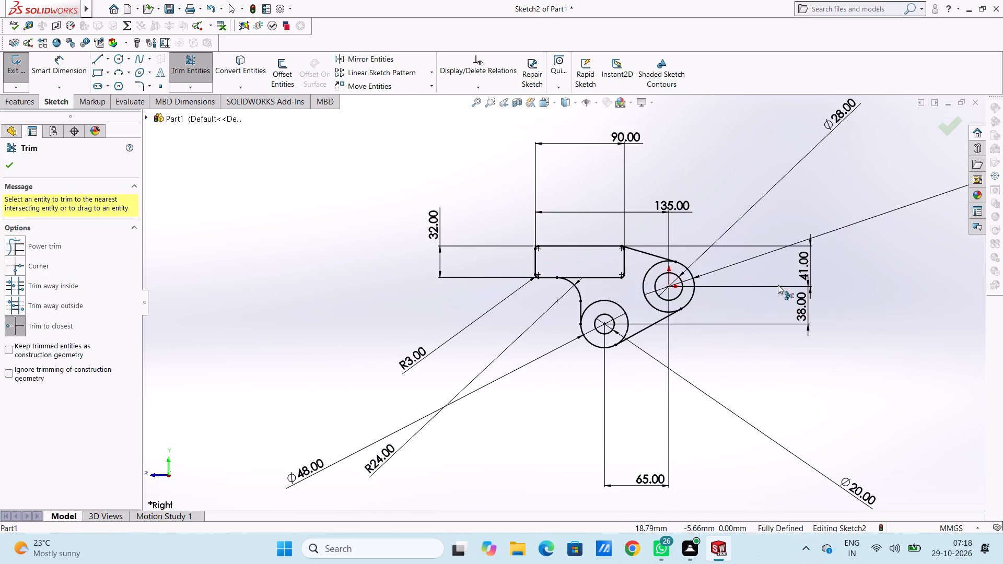
pyautogui.scroll(-4, 677, 307)
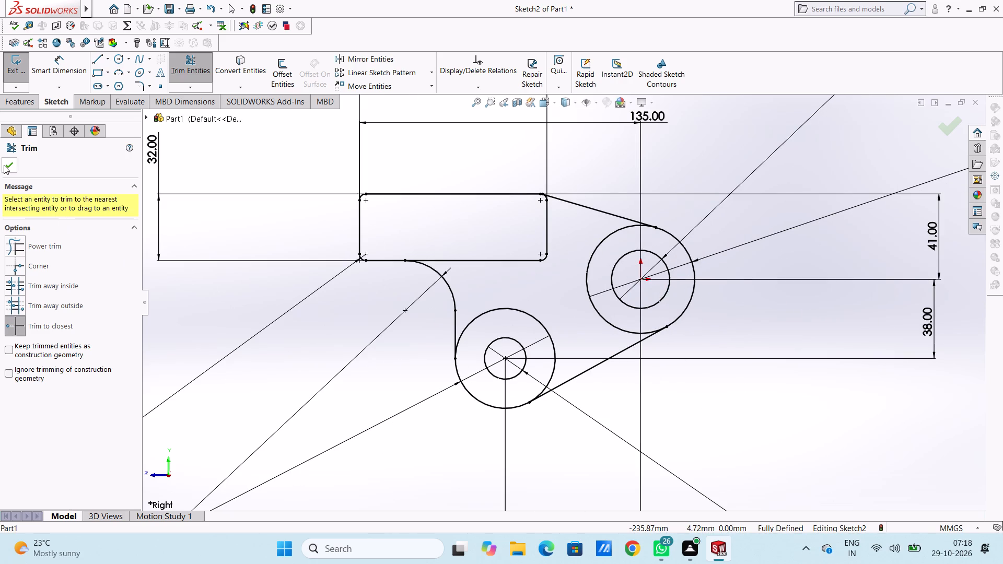
pyautogui.click(8, 164)
pyautogui.click(228, 295)
# Draw a circle of radius 60 mm centred on the origin.
pyautogui.scroll(2, 313, 297)
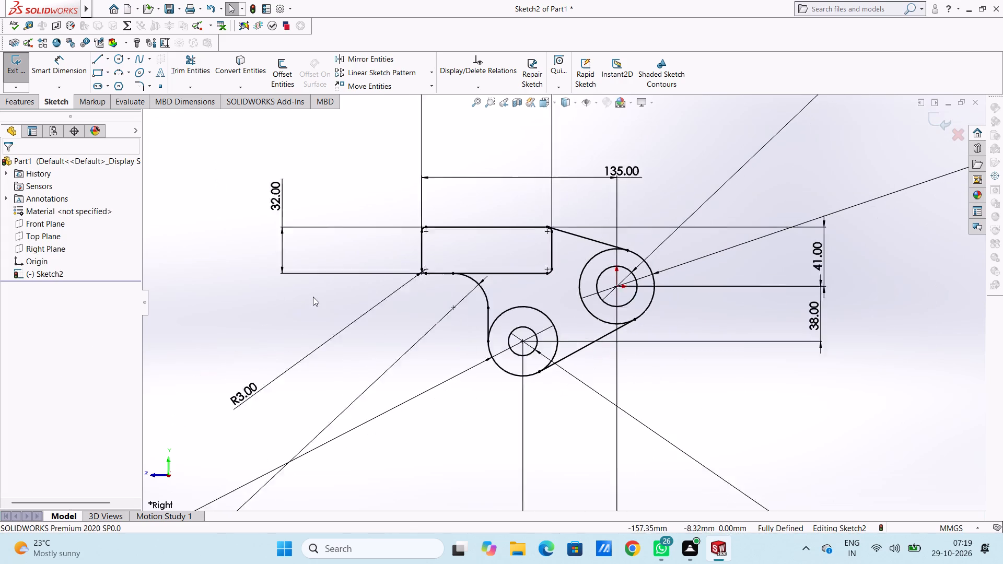
pyautogui.scroll(2, 313, 297)
pyautogui.scroll(-2, 515, 340)
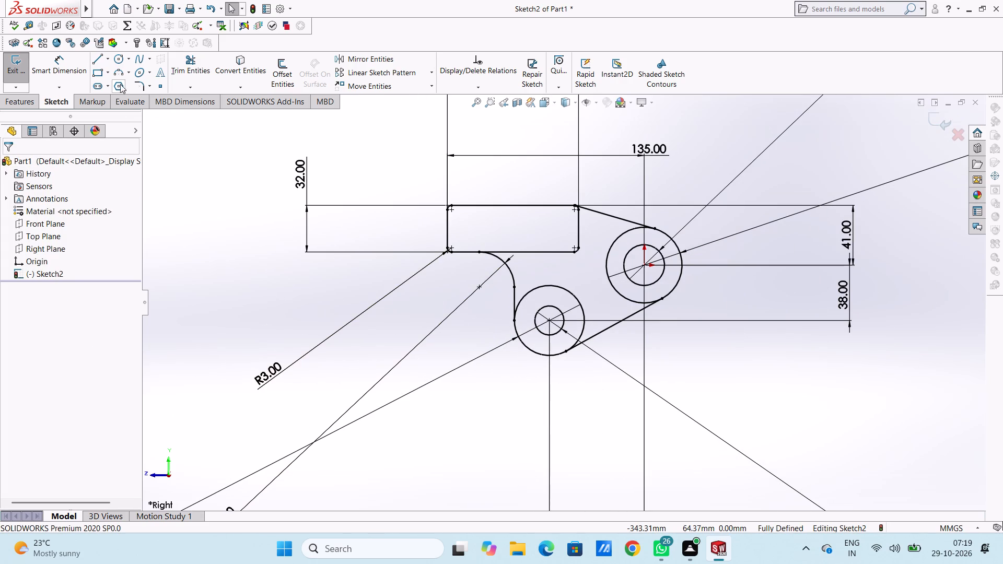
pyautogui.click(114, 63)
pyautogui.scroll(-3, 622, 299)
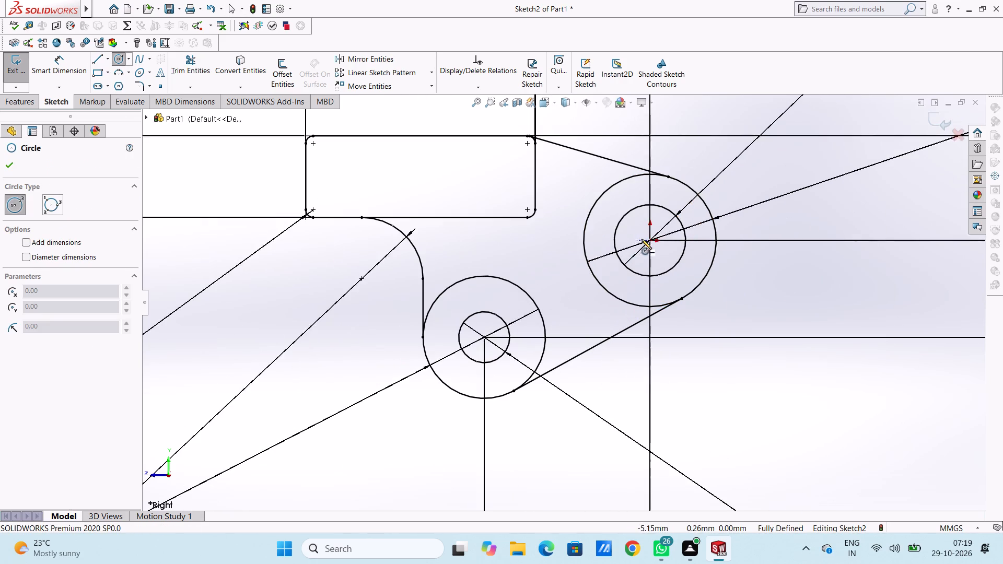
pyautogui.click(649, 240)
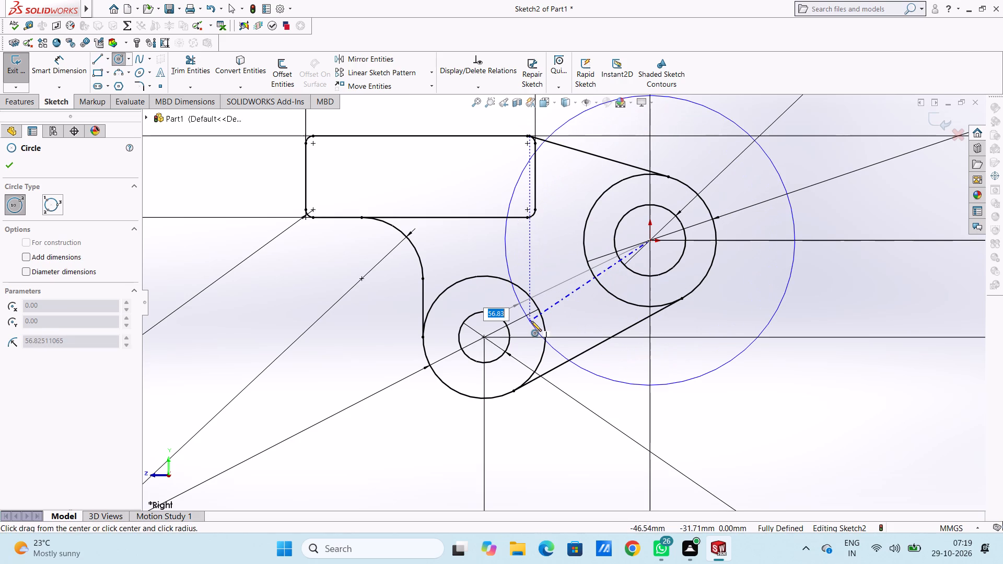
pyautogui.write('60')
pyautogui.press('Return')
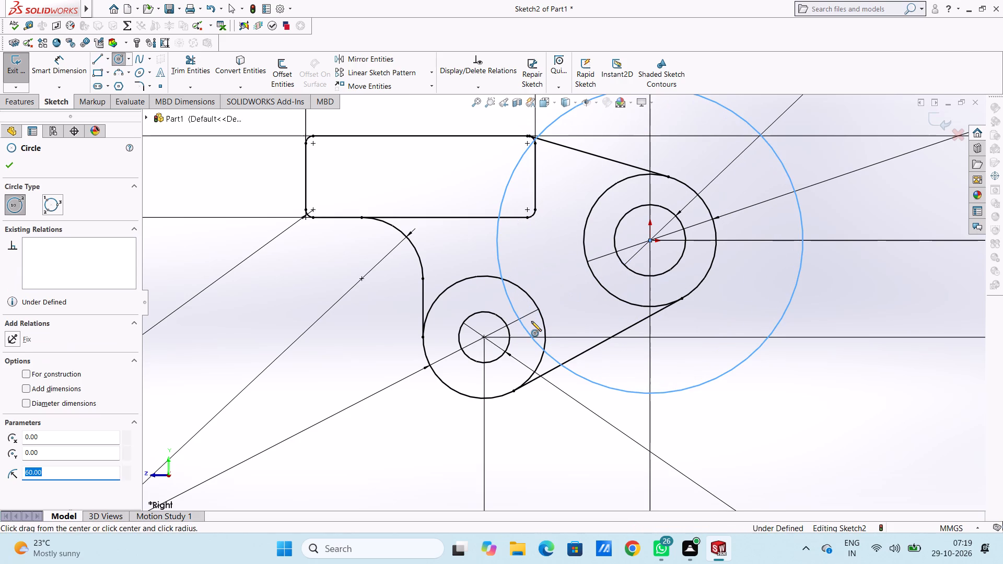
# Draw a second circle of radius 36 mm centred on the origin.
pyautogui.click(650, 240)
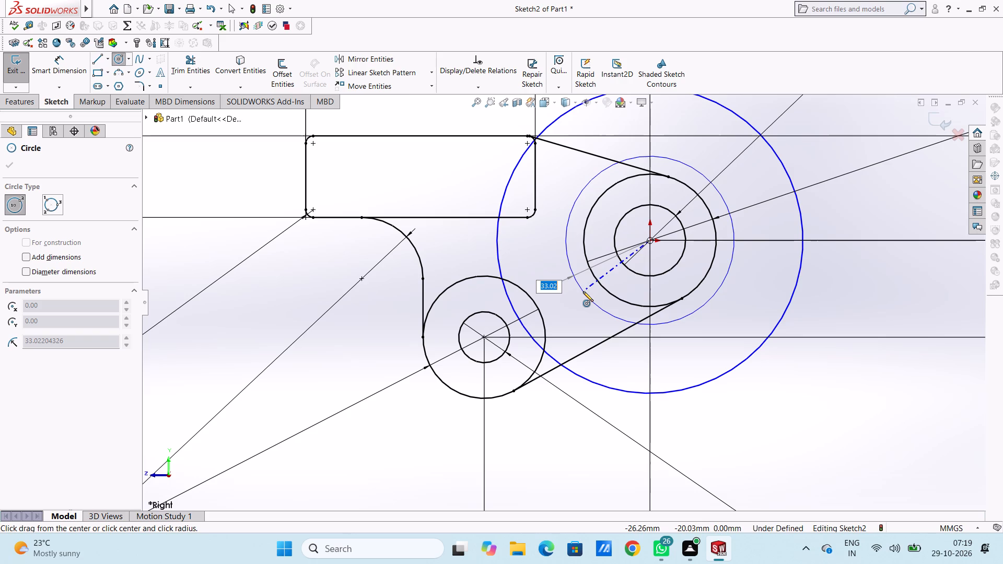
pyautogui.write('36')
pyautogui.press('Return')
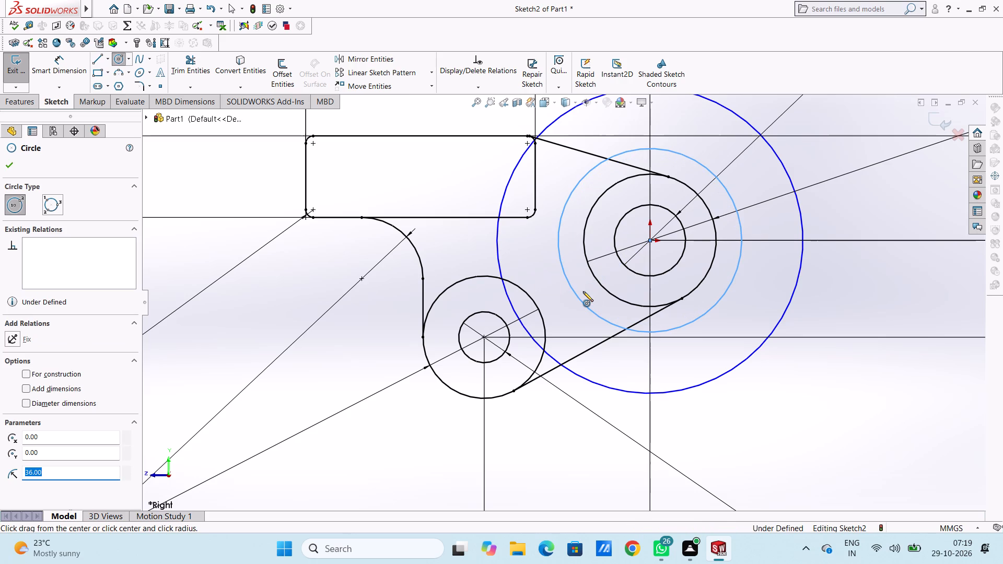
# Add diameter dimensions to the two new origin-centred circles of radius 60 mm and 36 mm.
pyautogui.scroll(4, 603, 278)
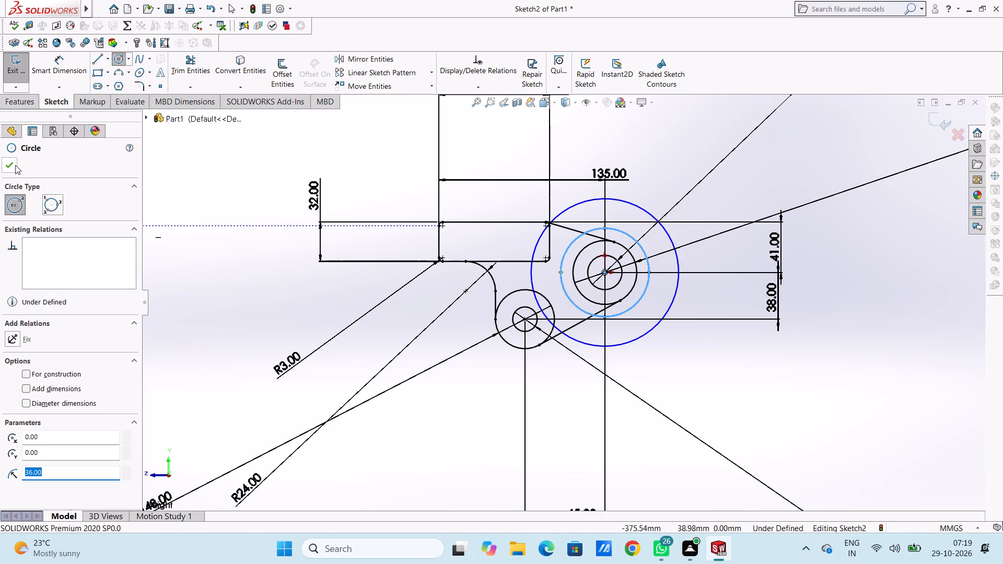
pyautogui.click(13, 164)
pyautogui.click(202, 192)
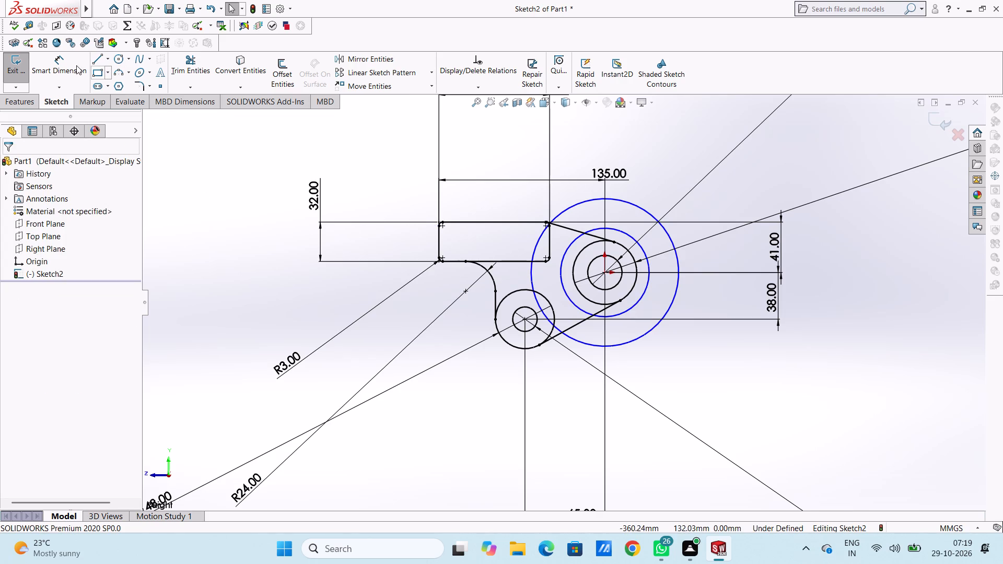
pyautogui.click(63, 69)
pyautogui.click(672, 304)
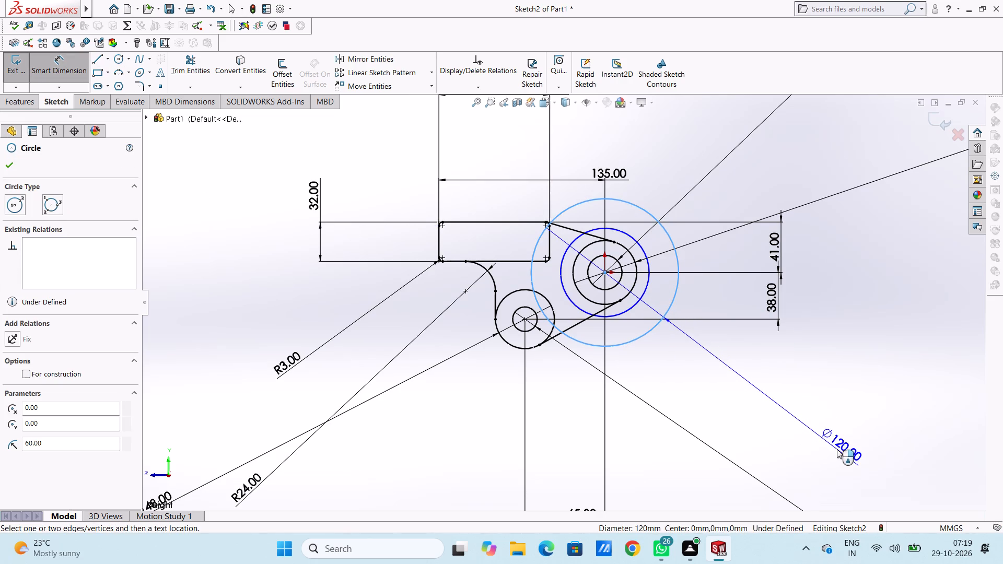
pyautogui.click(837, 449)
pyautogui.click(790, 434)
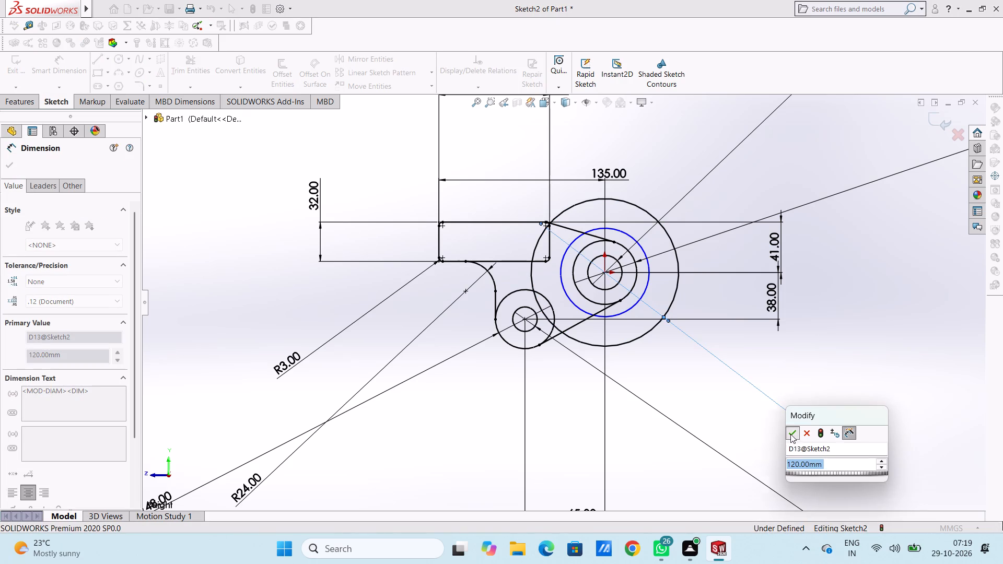
pyautogui.click(755, 416)
pyautogui.click(637, 305)
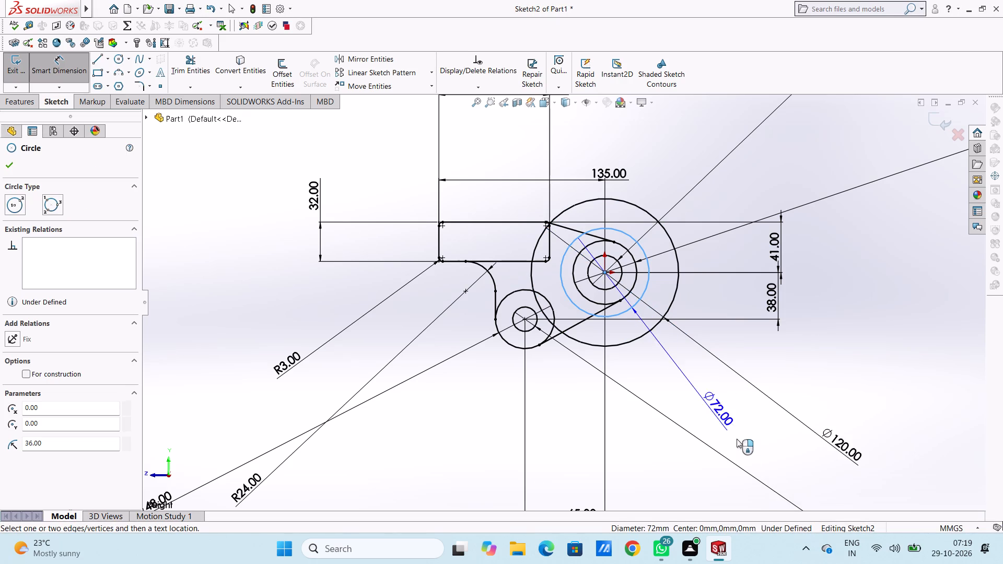
pyautogui.click(754, 457)
pyautogui.click(712, 440)
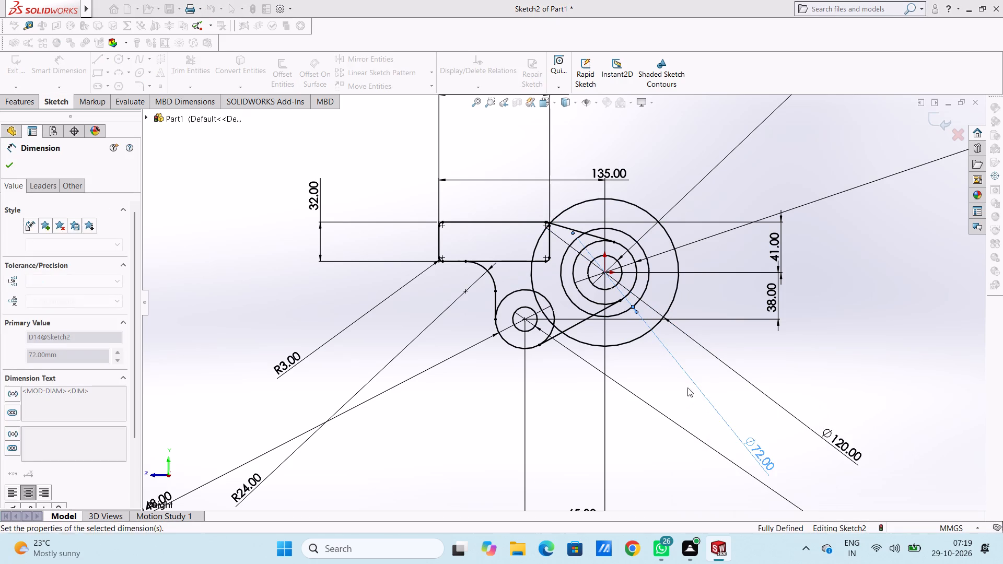
pyautogui.click(685, 386)
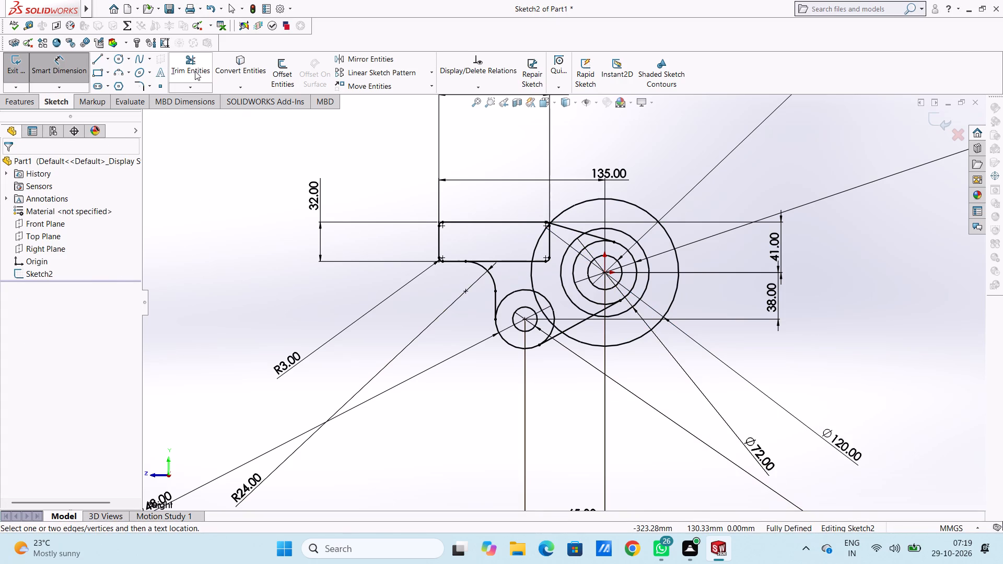
# Trim the 120 mm circle where it crosses the rectangle, its filleted corner and the open area outside the tangent lines.
pyautogui.click(195, 71)
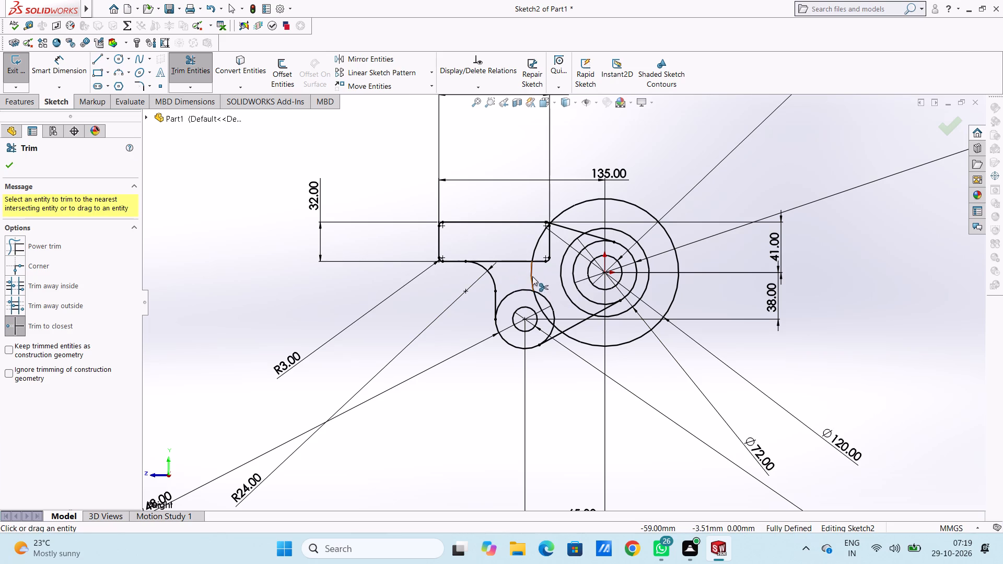
pyautogui.click(532, 276)
pyautogui.click(537, 250)
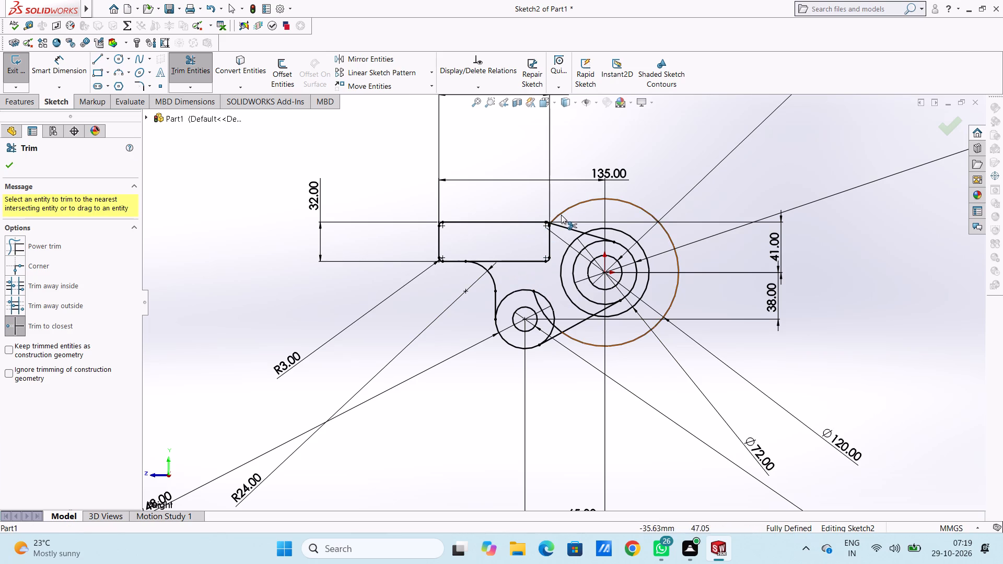
pyautogui.click(561, 215)
pyautogui.scroll(-14, 552, 233)
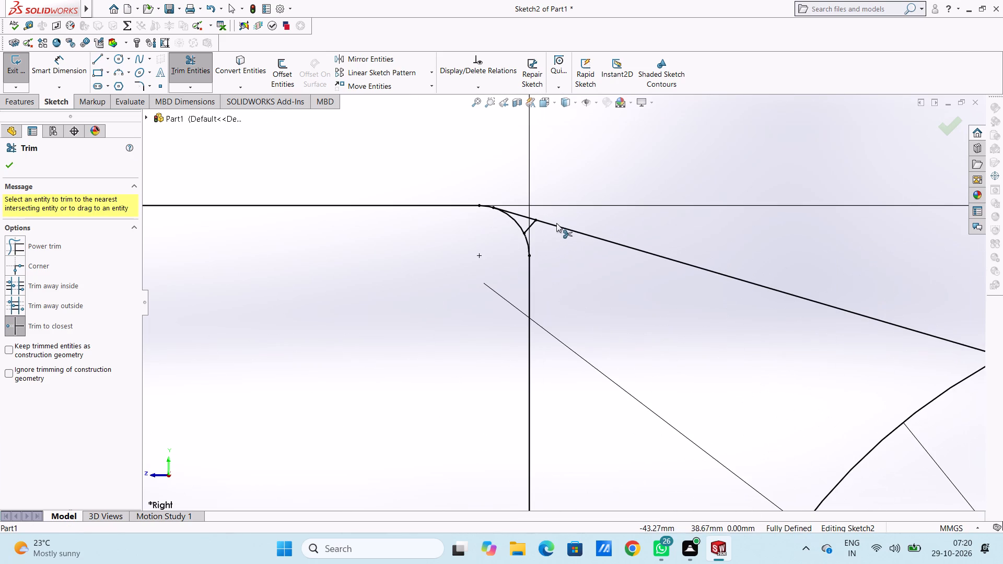
pyautogui.click(531, 227)
pyautogui.scroll(5, 586, 286)
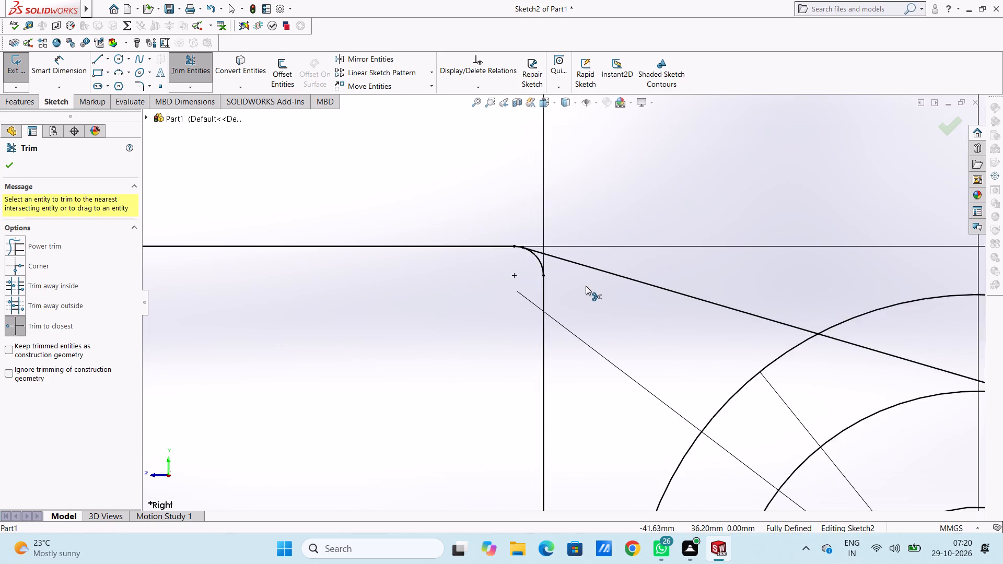
# Trim the 120 mm arc's end beyond the lower boss and the part of the boss's outer circle lying outside that arc.
pyautogui.scroll(15, 586, 286)
pyautogui.scroll(-4, 578, 406)
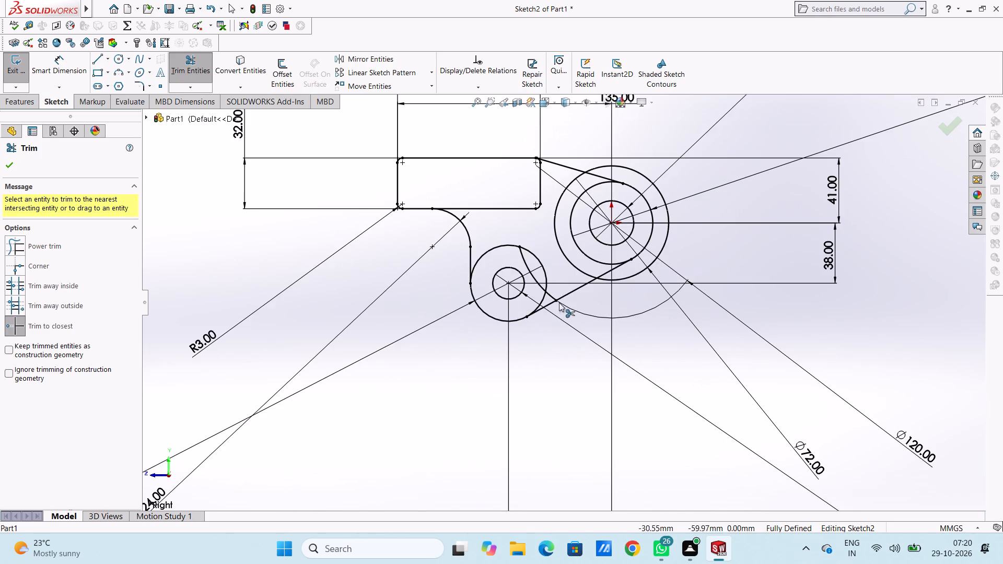
pyautogui.scroll(-6, 555, 262)
pyautogui.click(550, 377)
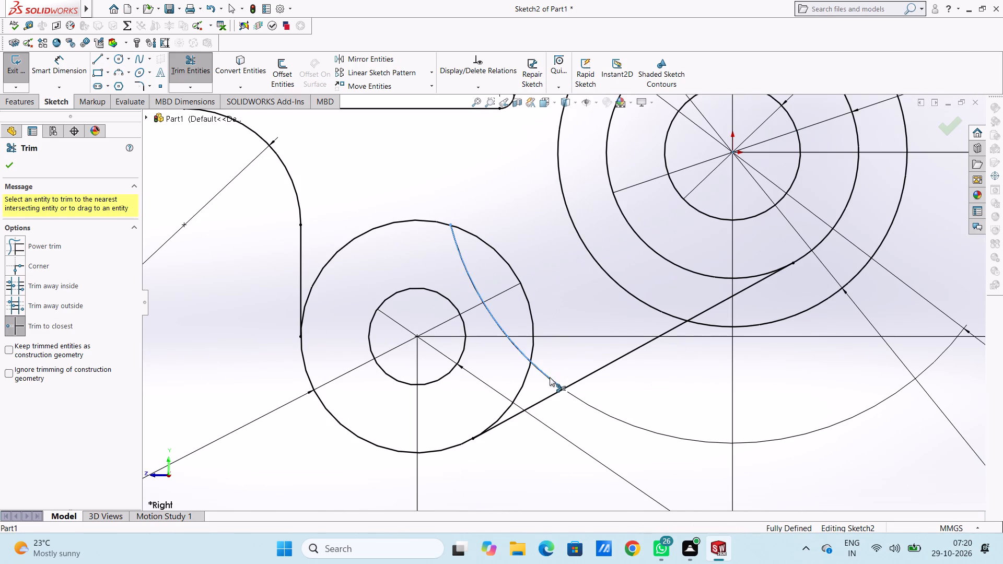
pyautogui.click(530, 307)
# Trim the 72 mm circle outside the two tangent lines, keeping its arc on the side facing the rectangle.
pyautogui.scroll(5, 530, 307)
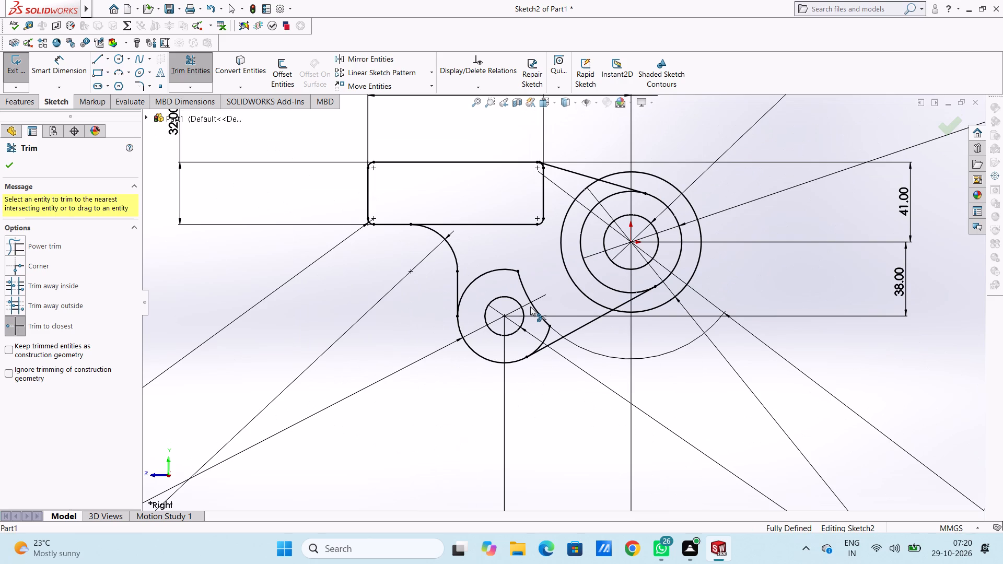
pyautogui.scroll(3, 530, 307)
pyautogui.scroll(-1, 596, 256)
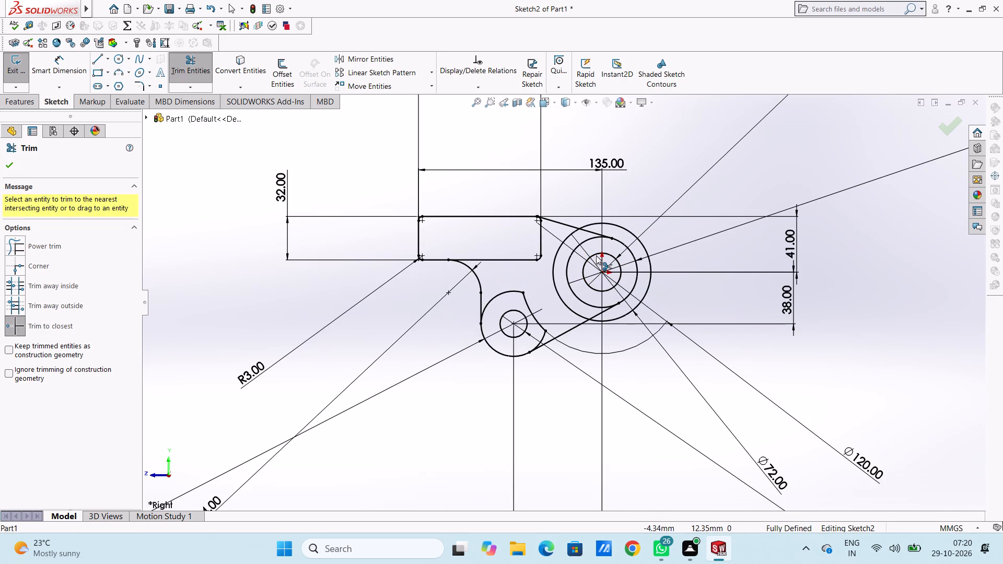
pyautogui.scroll(-4, 635, 232)
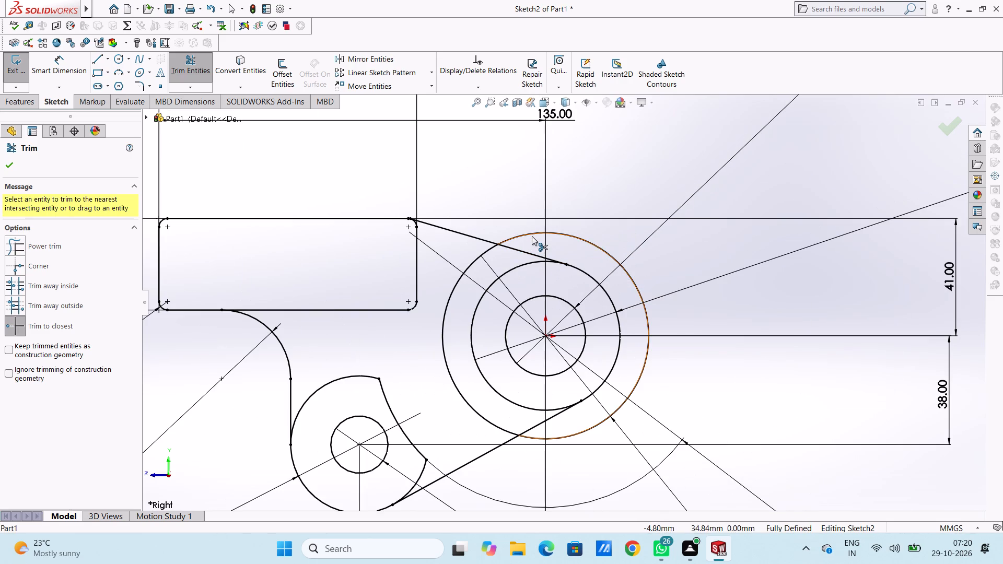
pyautogui.click(532, 236)
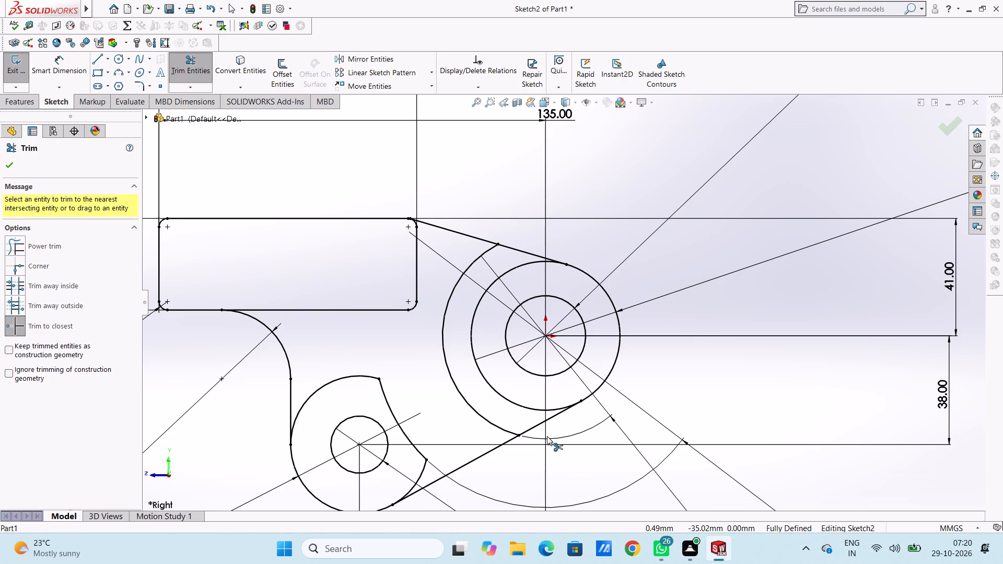
pyautogui.scroll(5, 547, 436)
pyautogui.scroll(-4, 602, 296)
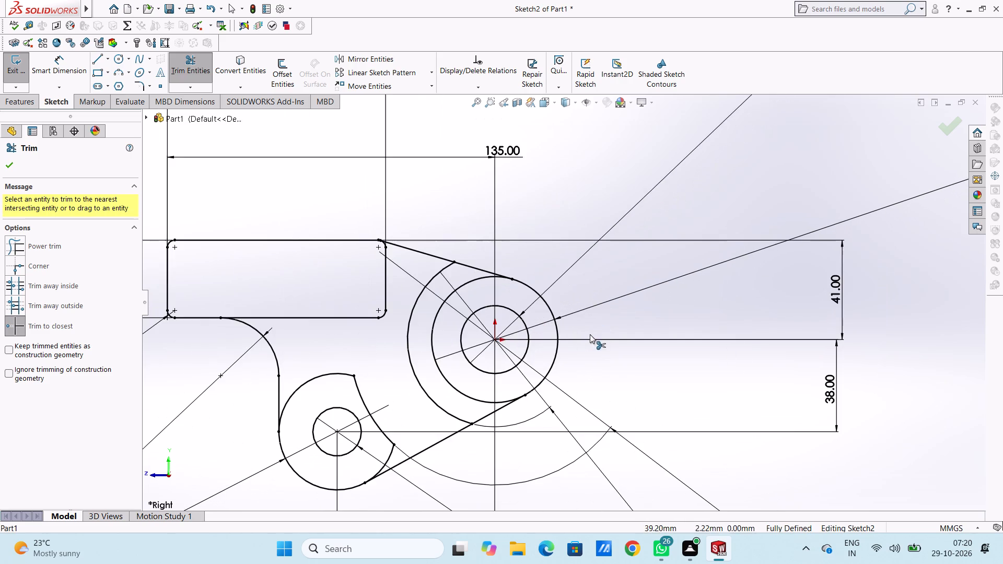
pyautogui.scroll(4, 589, 334)
pyautogui.moveTo(657, 379); pyautogui.dragTo(666, 415, button='middle')
pyautogui.moveTo(666, 415); pyautogui.dragTo(671, 372, button='middle')
pyautogui.scroll(-4, 534, 329)
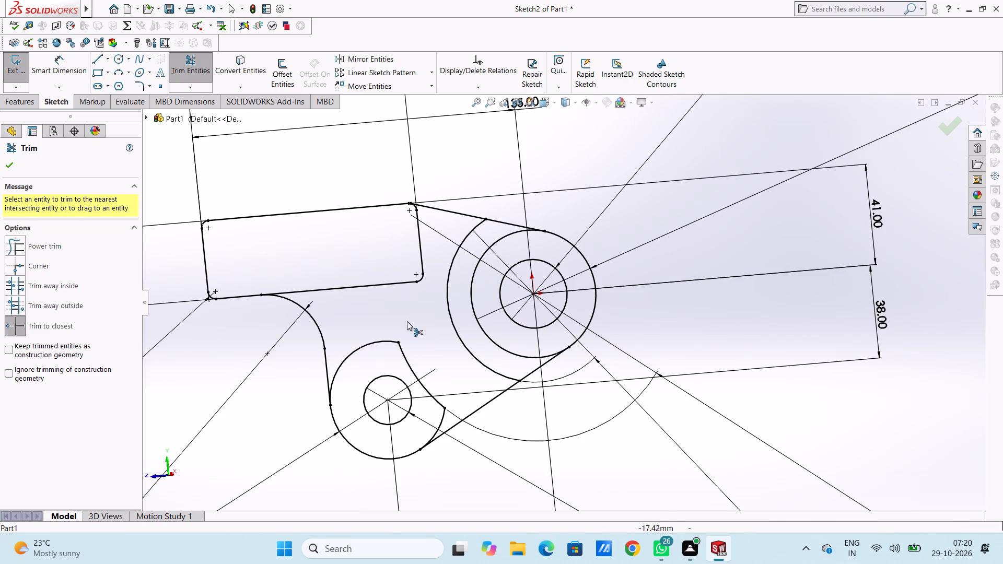
pyautogui.click(11, 167)
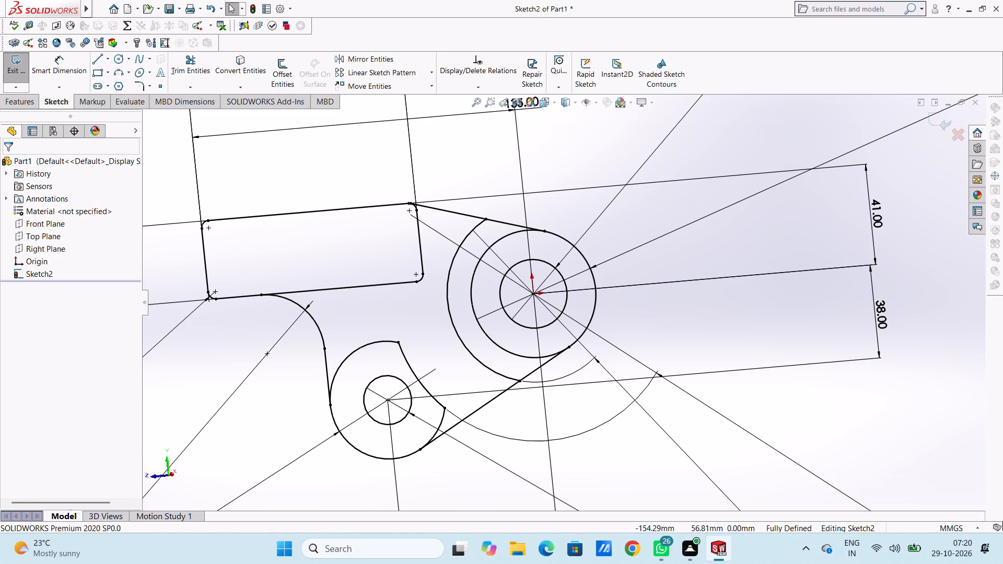
# Extrude the crescent, web, rectangle and lower boss ring regions 16 mm from the sketch plane, leaving out the origin boss ring.
pyautogui.click(29, 106)
pyautogui.click(22, 76)
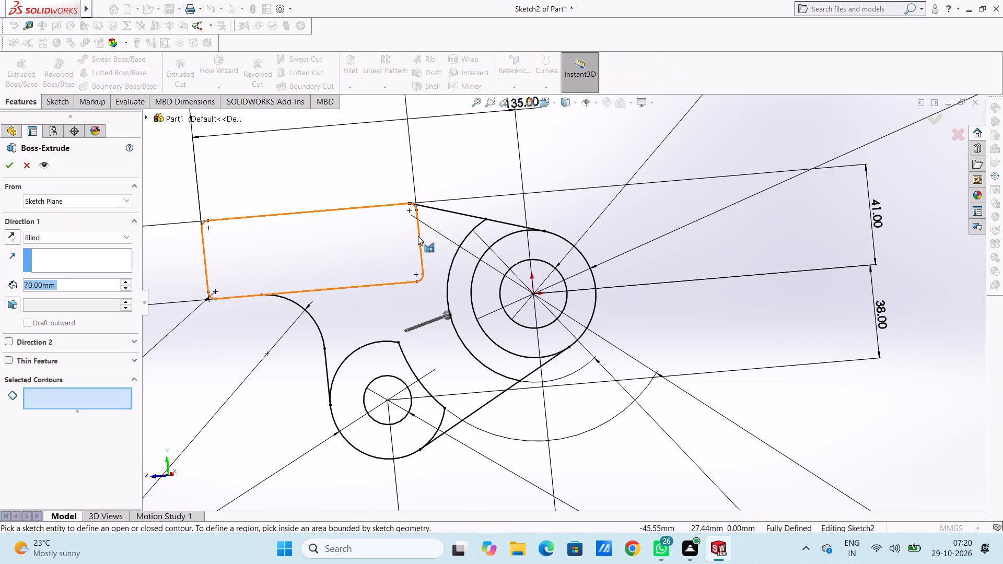
pyautogui.click(497, 278)
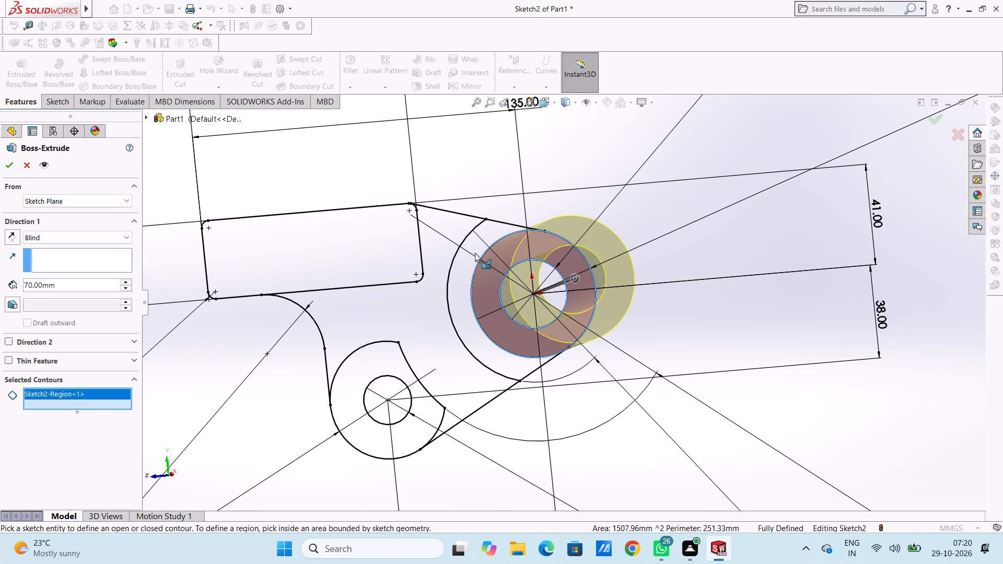
pyautogui.click(496, 260)
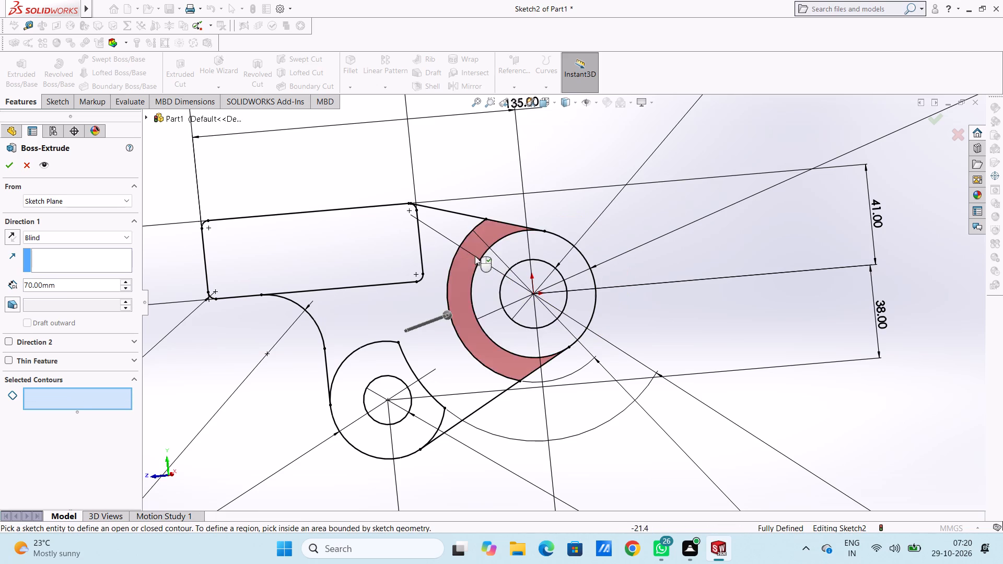
pyautogui.click(463, 258)
pyautogui.click(450, 244)
pyautogui.click(405, 241)
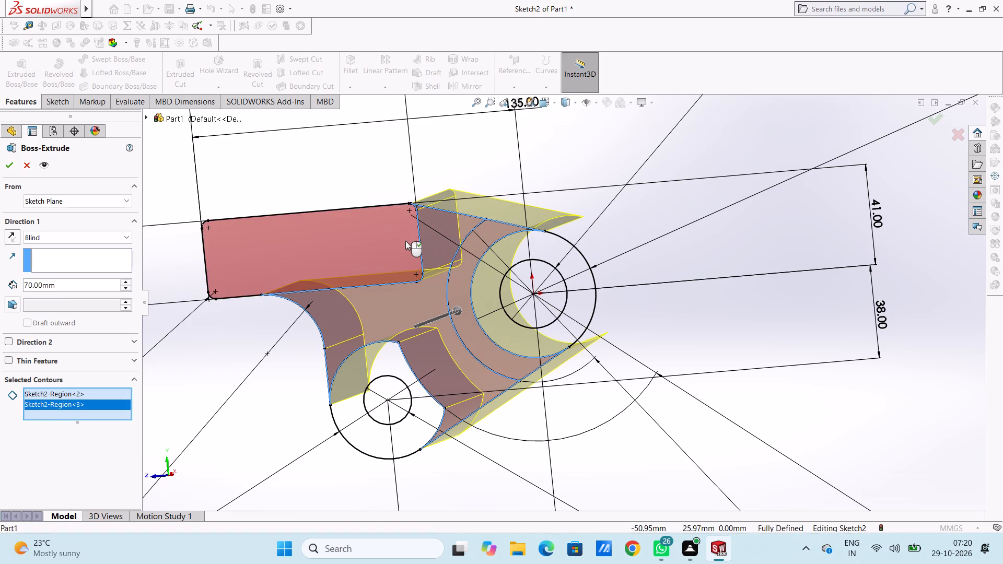
pyautogui.click(400, 368)
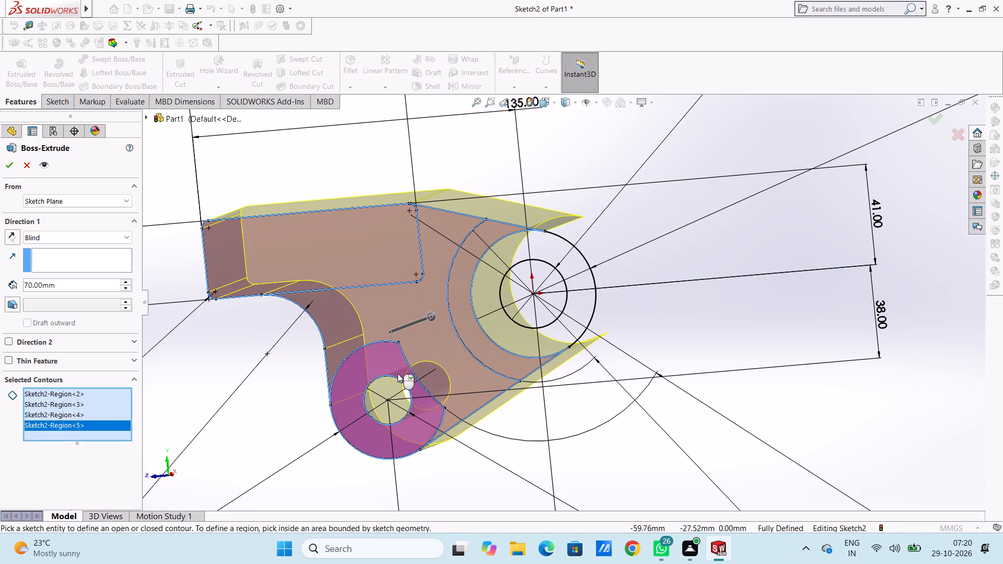
pyautogui.scroll(4, 373, 375)
pyautogui.moveTo(295, 357); pyautogui.dragTo(320, 427, button='middle')
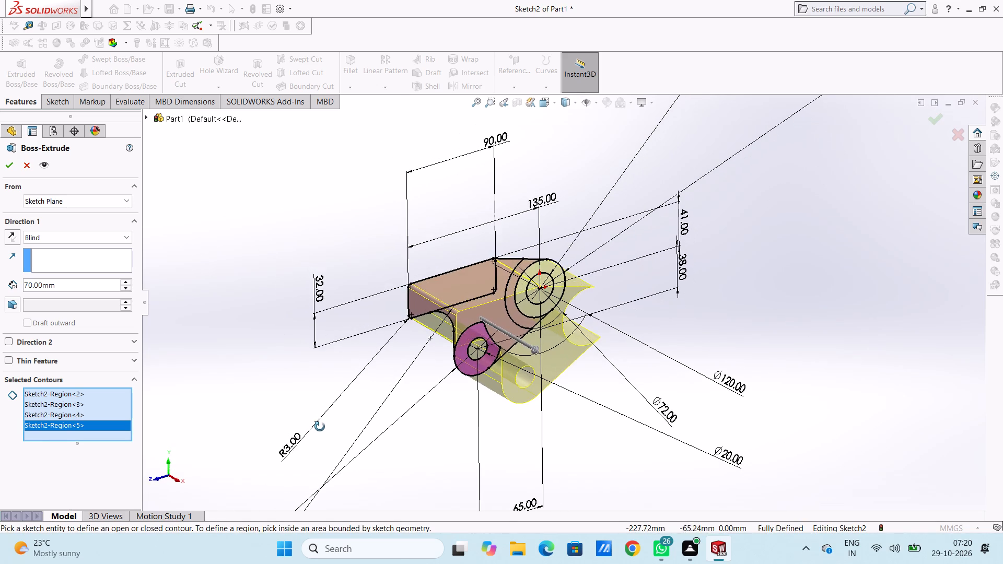
pyautogui.moveTo(320, 427); pyautogui.dragTo(320, 428, button='middle')
pyautogui.doubleClick(72, 286)
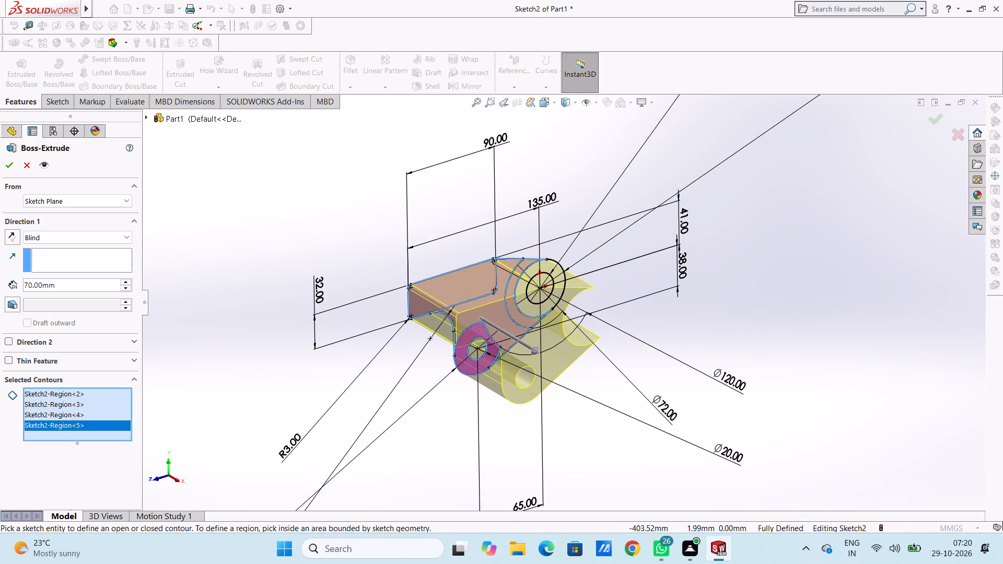
pyautogui.write('16')
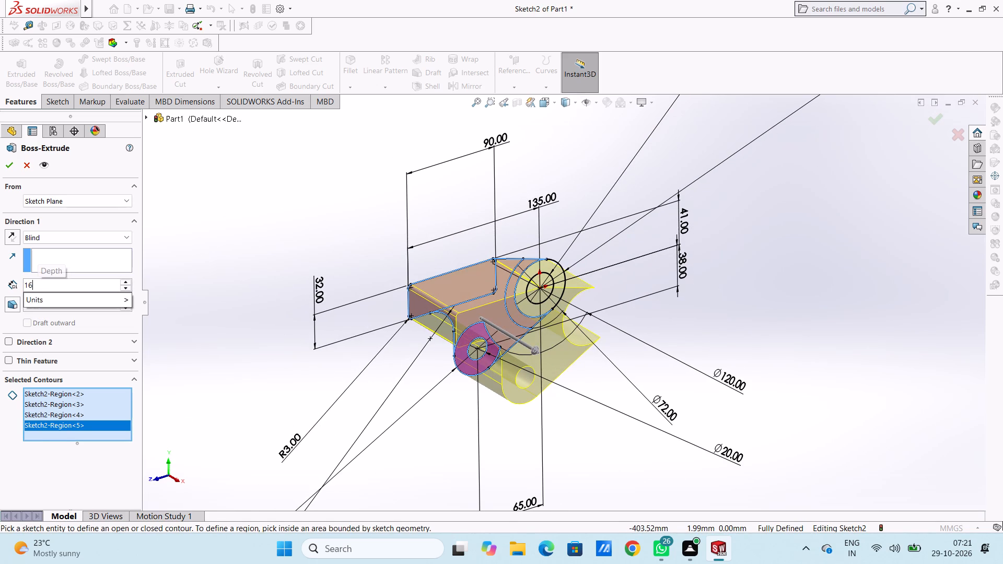
pyautogui.press('Return')
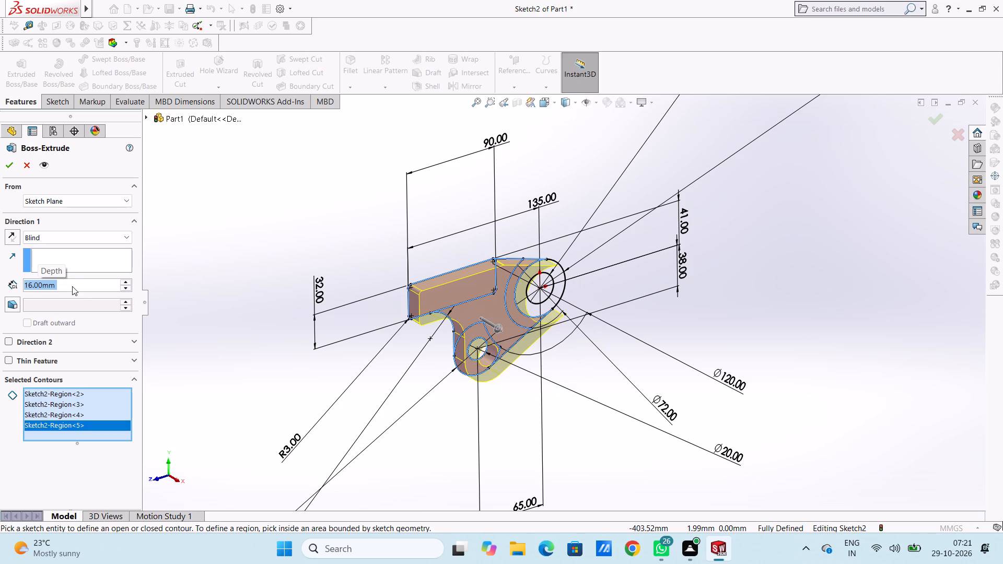
pyautogui.click(4, 166)
pyautogui.click(246, 274)
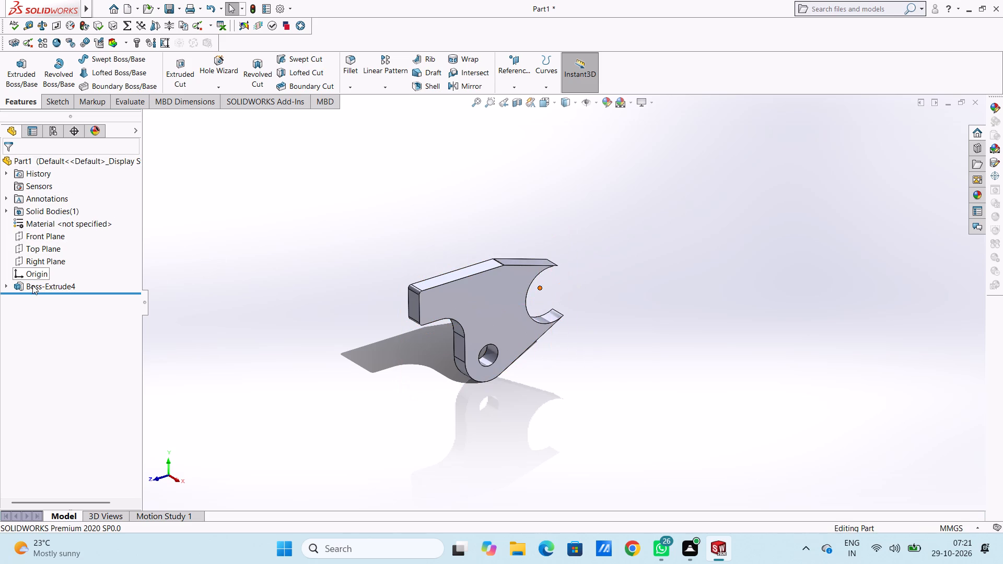
# Start a boss extrusion of Sketch2 using the origin boss ring and its adjoining crescent region, reversed to the opposite side of the plate.
pyautogui.click(5, 289)
pyautogui.click(39, 299)
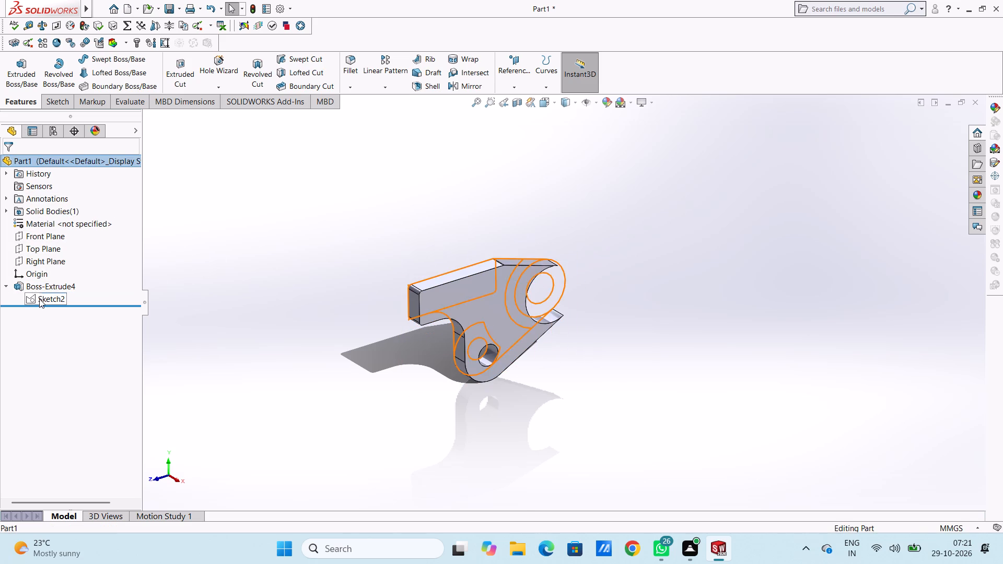
pyautogui.click(16, 71)
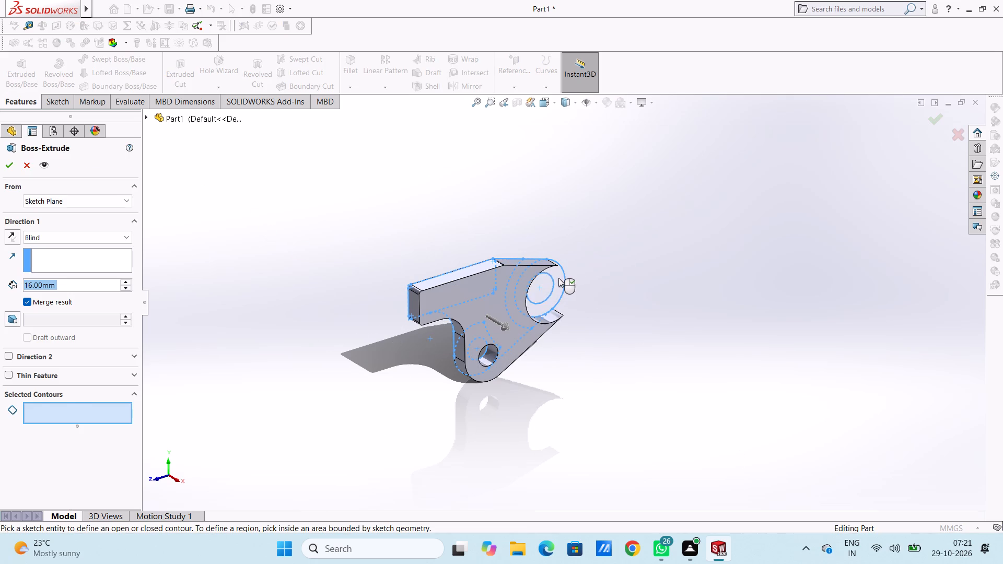
pyautogui.click(559, 277)
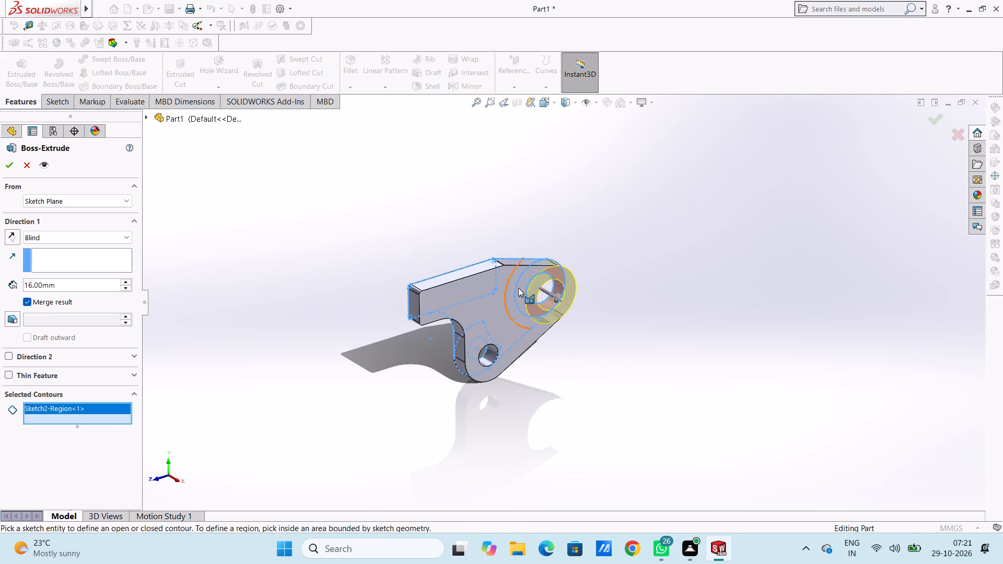
pyautogui.scroll(-2, 520, 272)
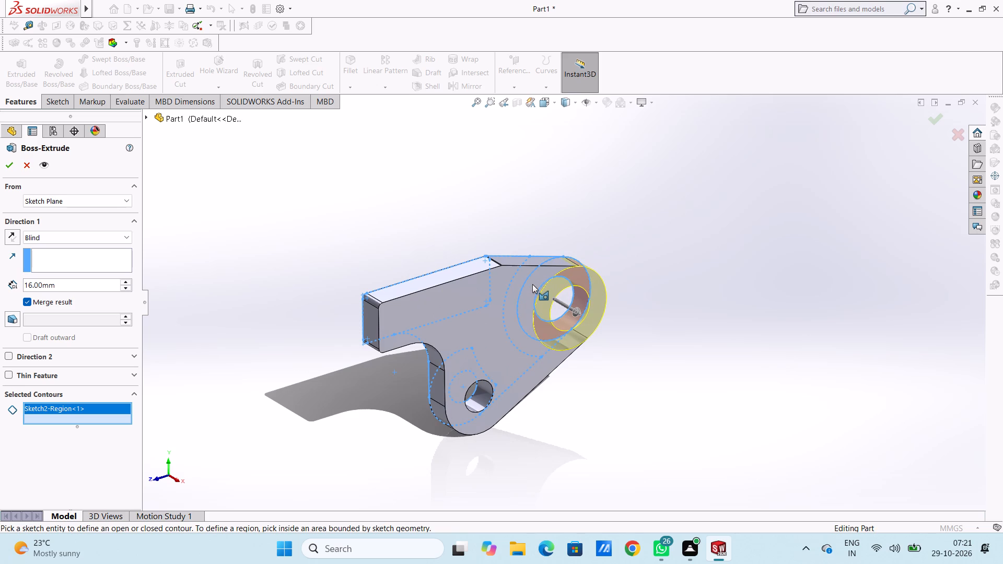
pyautogui.moveTo(478, 334); pyautogui.dragTo(485, 332, button='middle')
pyautogui.moveTo(485, 332); pyautogui.dragTo(449, 292, button='middle')
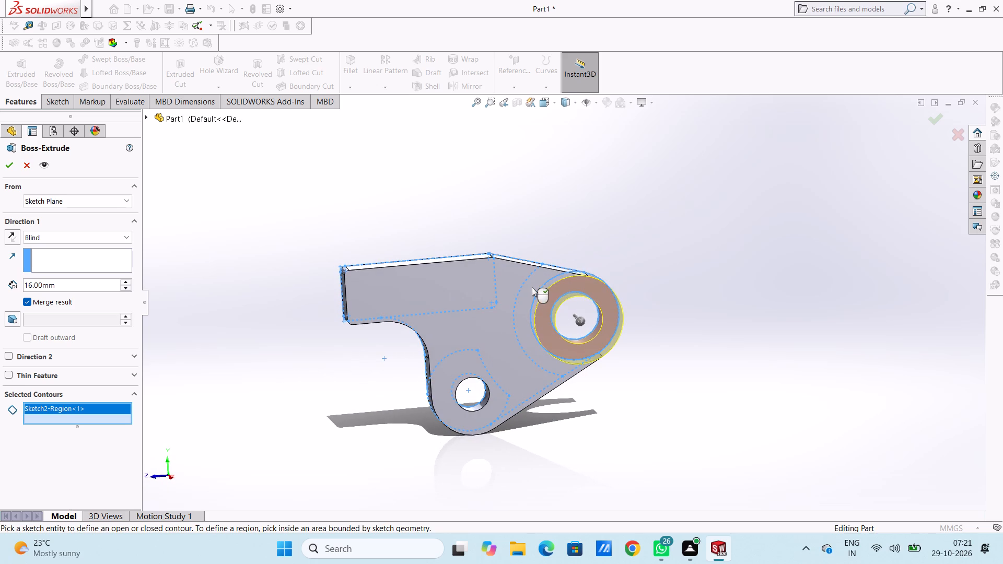
pyautogui.click(530, 287)
pyautogui.moveTo(351, 219); pyautogui.dragTo(426, 323, button='middle')
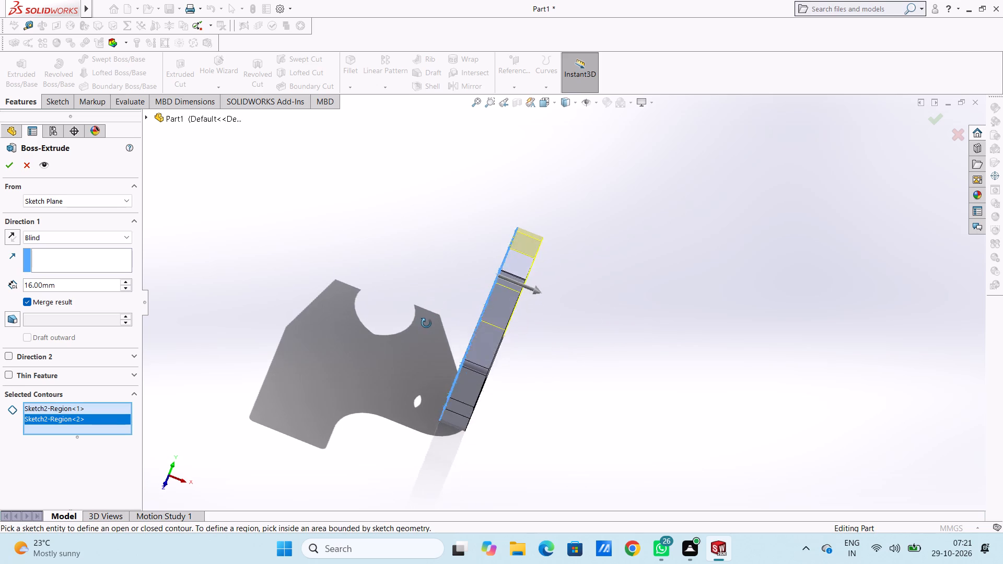
pyautogui.moveTo(426, 323); pyautogui.dragTo(410, 327, button='middle')
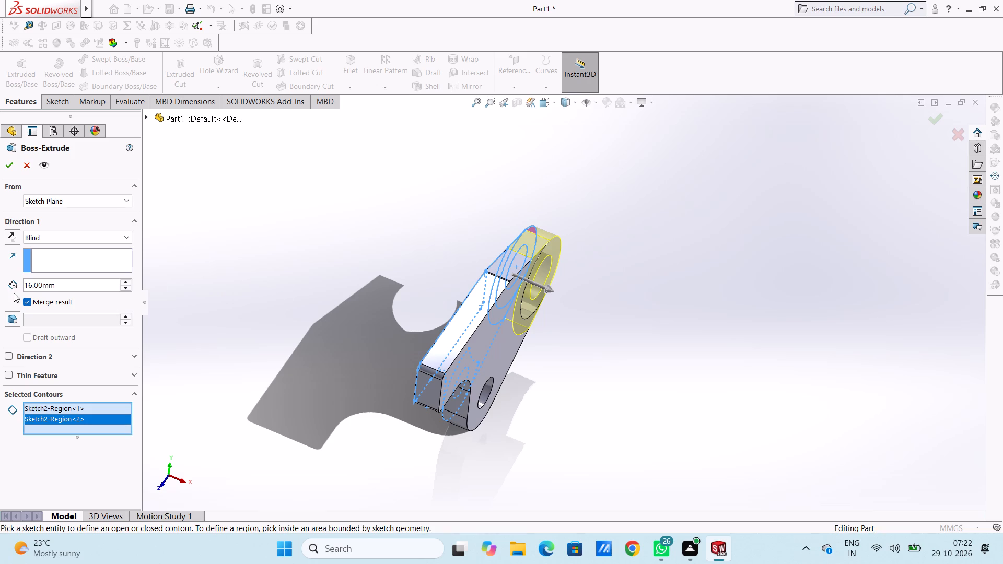
pyautogui.click(11, 230)
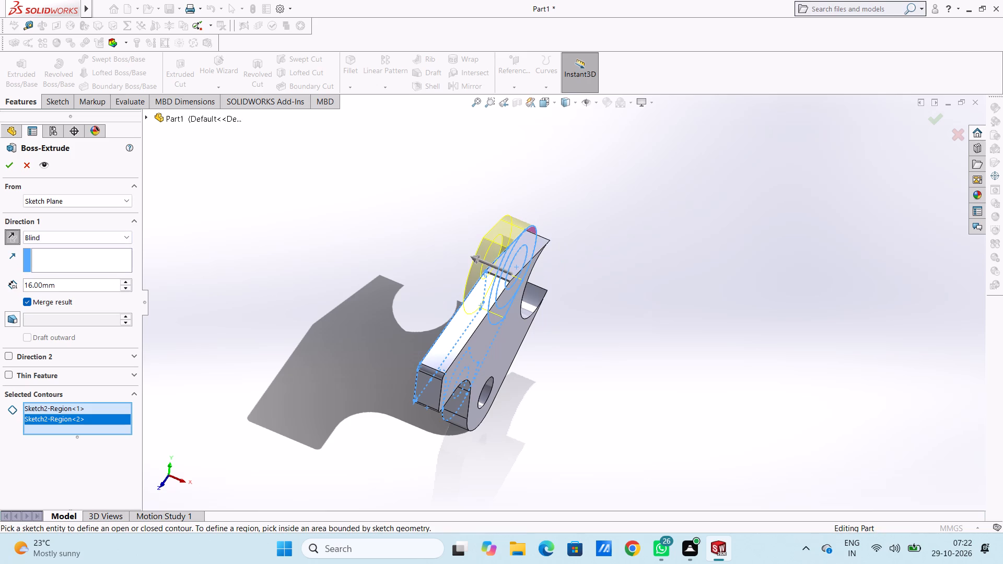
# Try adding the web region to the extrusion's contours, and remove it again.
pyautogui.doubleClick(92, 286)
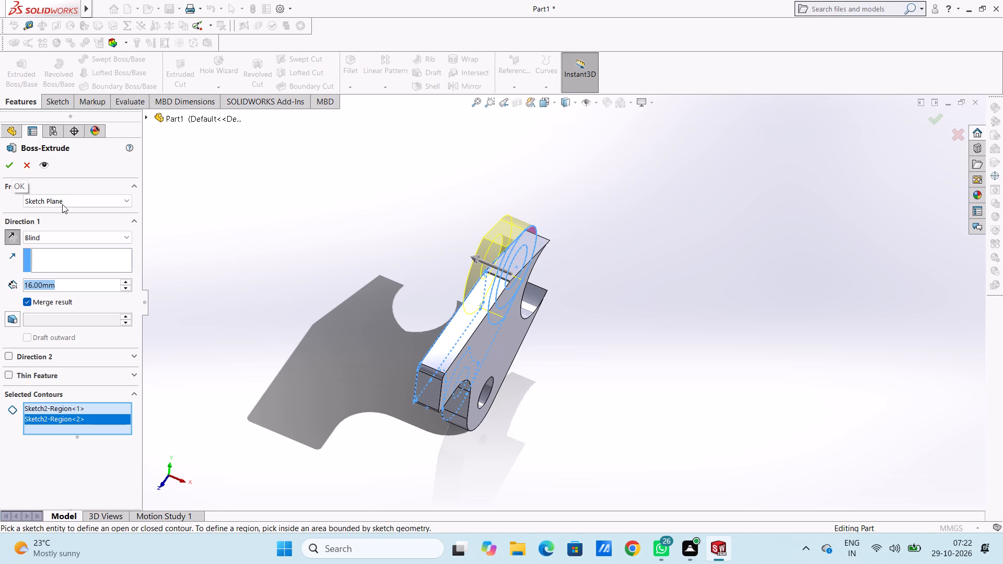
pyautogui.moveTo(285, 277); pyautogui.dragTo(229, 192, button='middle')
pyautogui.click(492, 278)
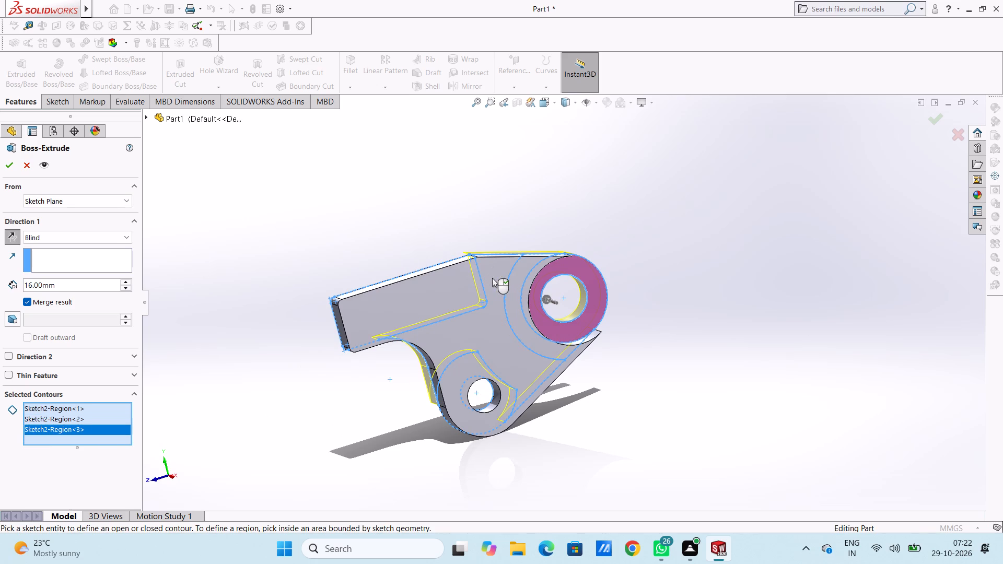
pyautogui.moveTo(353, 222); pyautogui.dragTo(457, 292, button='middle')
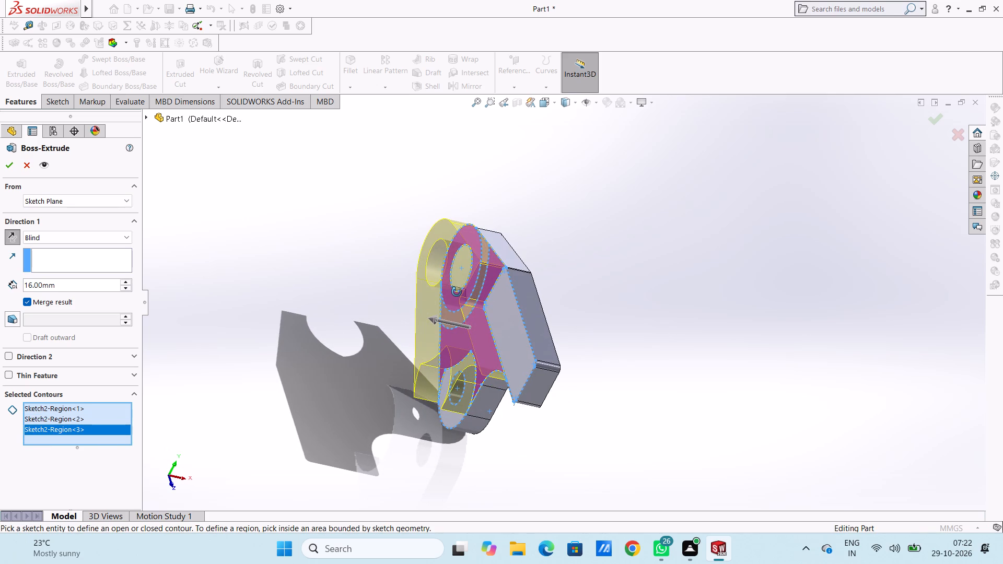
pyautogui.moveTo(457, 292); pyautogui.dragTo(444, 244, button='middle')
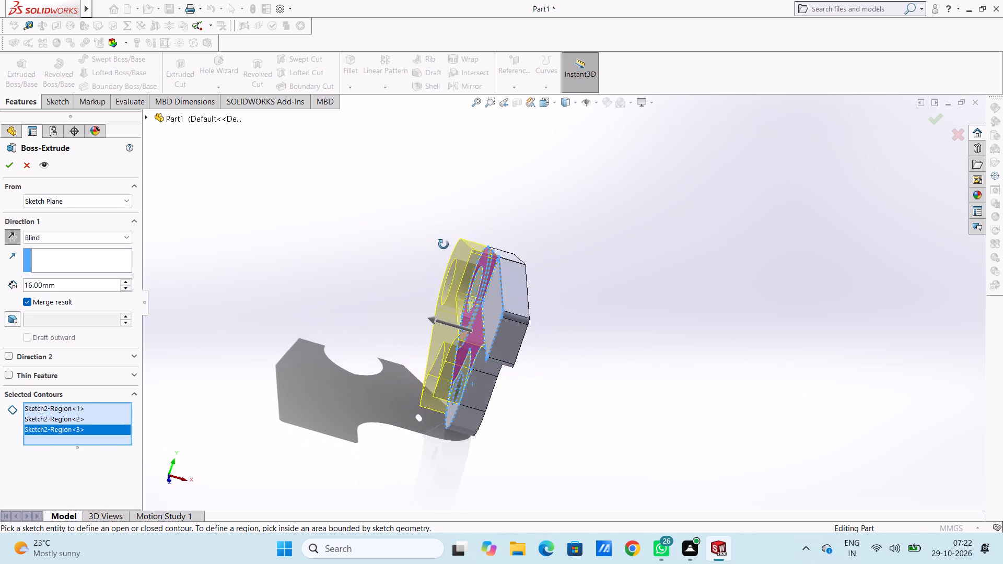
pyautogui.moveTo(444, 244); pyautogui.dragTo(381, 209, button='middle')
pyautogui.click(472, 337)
# Set the reversed extrusion's depth to 10 mm and complete the boss from the origin ring and crescent.
pyautogui.moveTo(378, 230); pyautogui.dragTo(388, 277, button='middle')
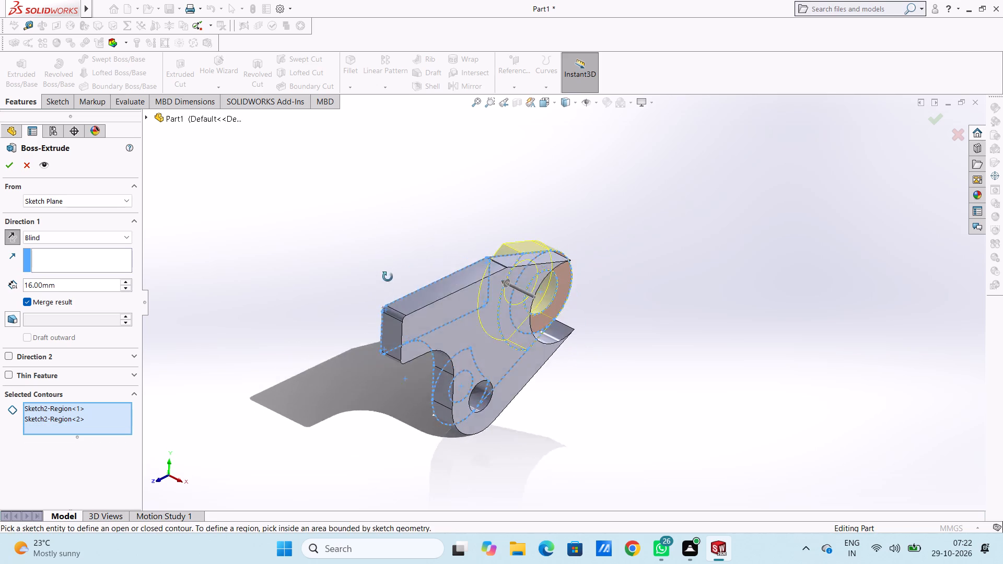
pyautogui.moveTo(388, 277); pyautogui.dragTo(436, 382, button='middle')
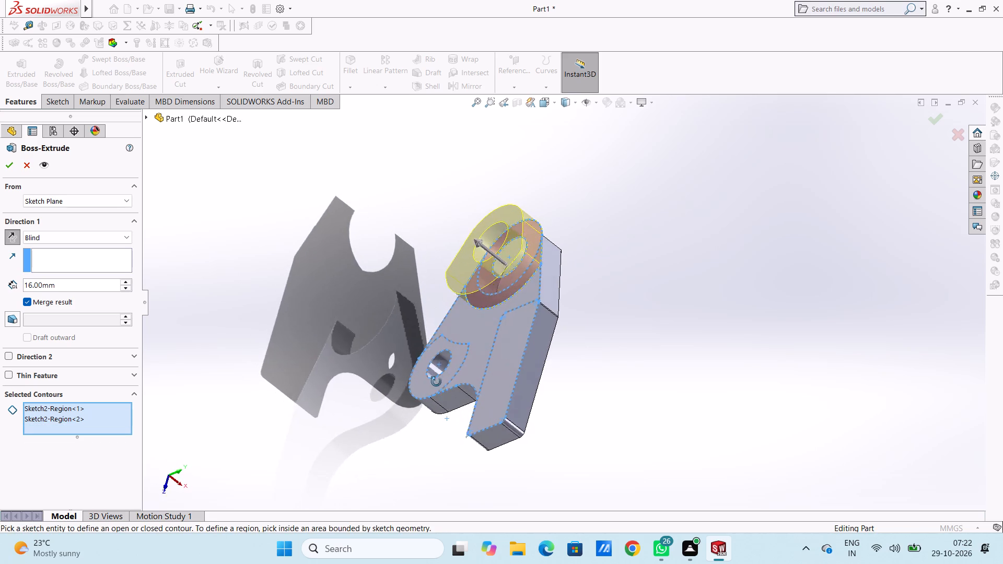
pyautogui.moveTo(436, 382); pyautogui.dragTo(386, 302, button='middle')
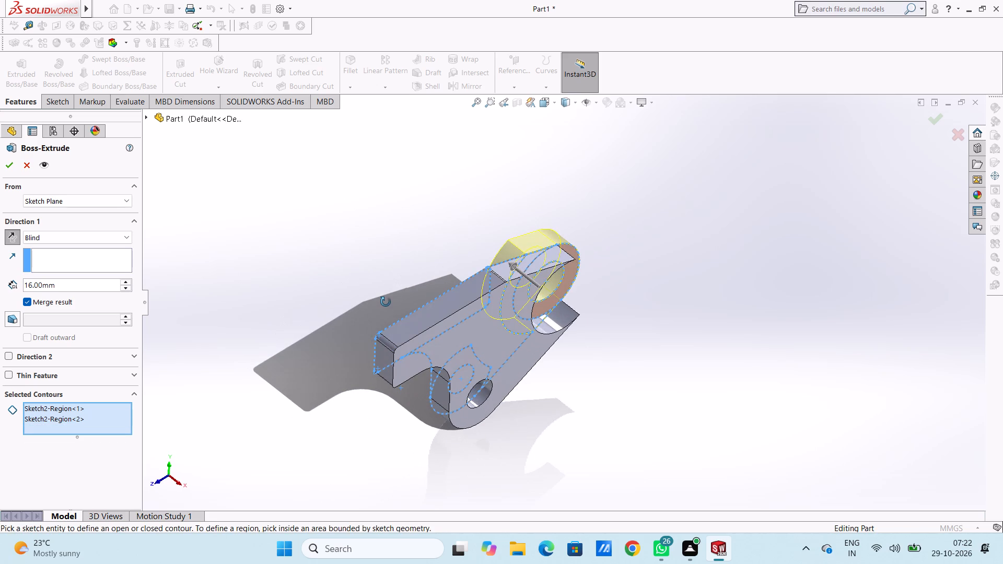
pyautogui.moveTo(386, 302); pyautogui.dragTo(396, 354, button='middle')
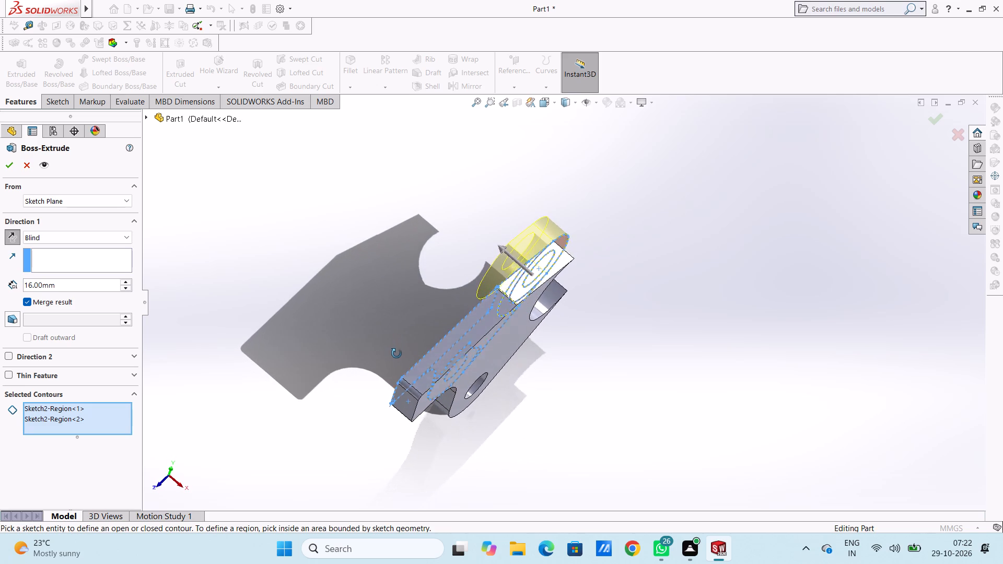
pyautogui.moveTo(396, 354); pyautogui.dragTo(374, 352, button='middle')
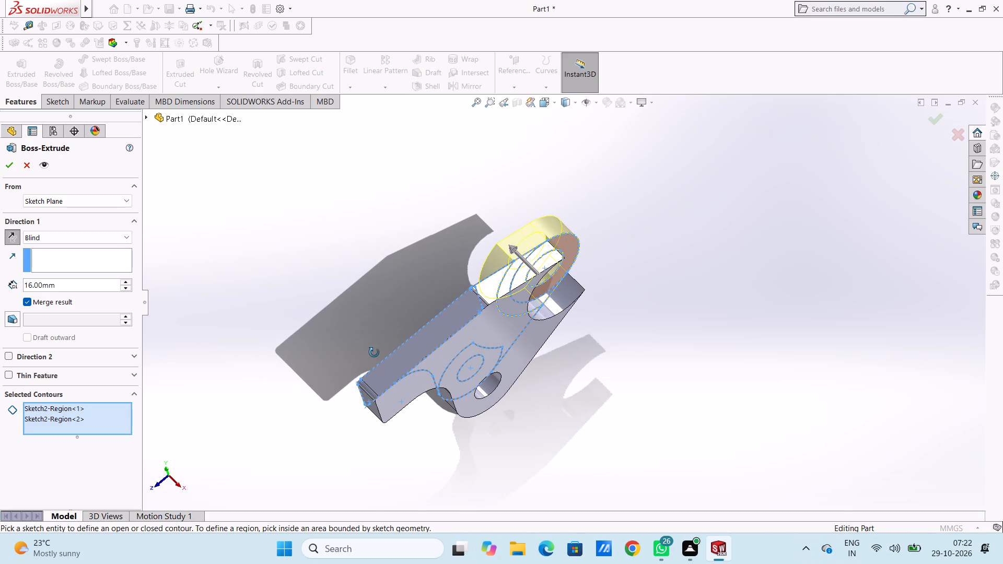
pyautogui.moveTo(374, 352); pyautogui.dragTo(375, 353, button='middle')
pyautogui.doubleClick(98, 287)
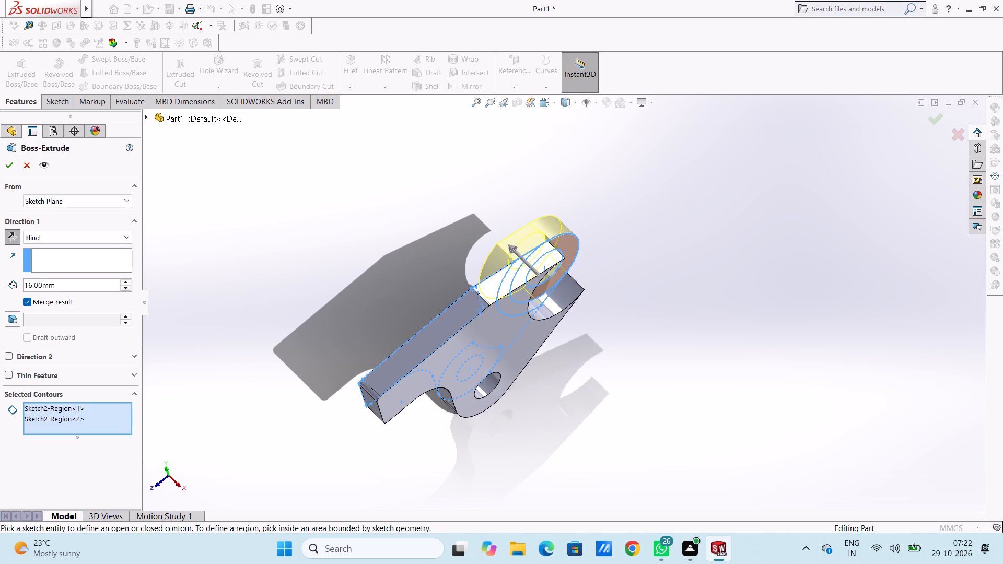
pyautogui.write('10')
pyautogui.press('Return')
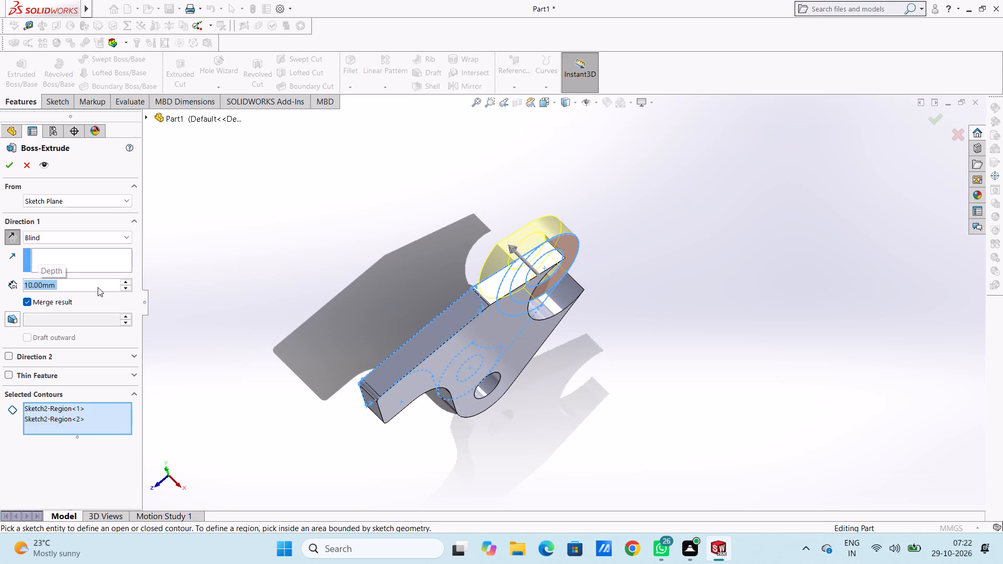
pyautogui.click(8, 166)
pyautogui.click(333, 253)
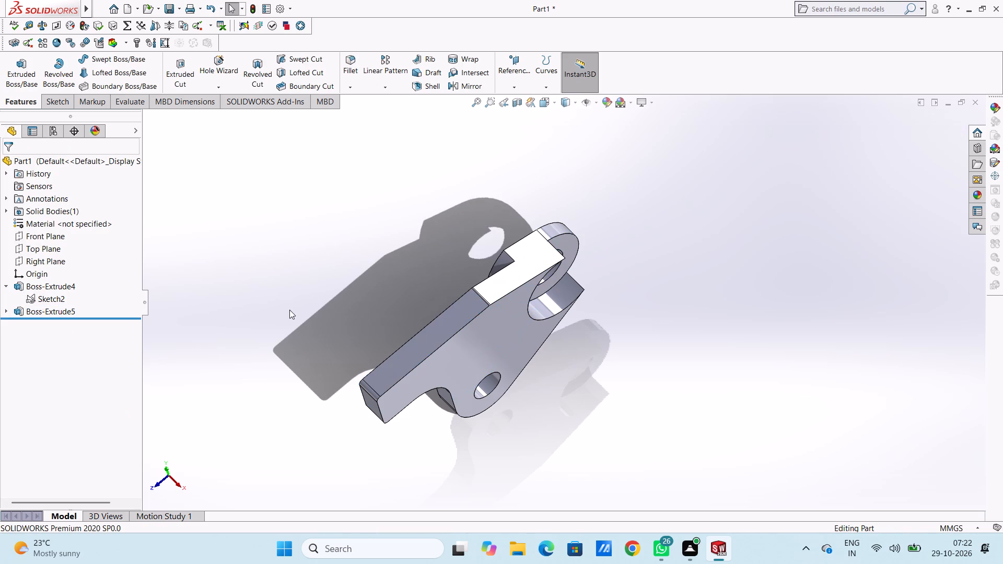
# Extrude only the origin boss ring of Sketch2 54 mm from the sketch plane in the reversed direction.
pyautogui.moveTo(279, 322); pyautogui.dragTo(312, 347, button='middle')
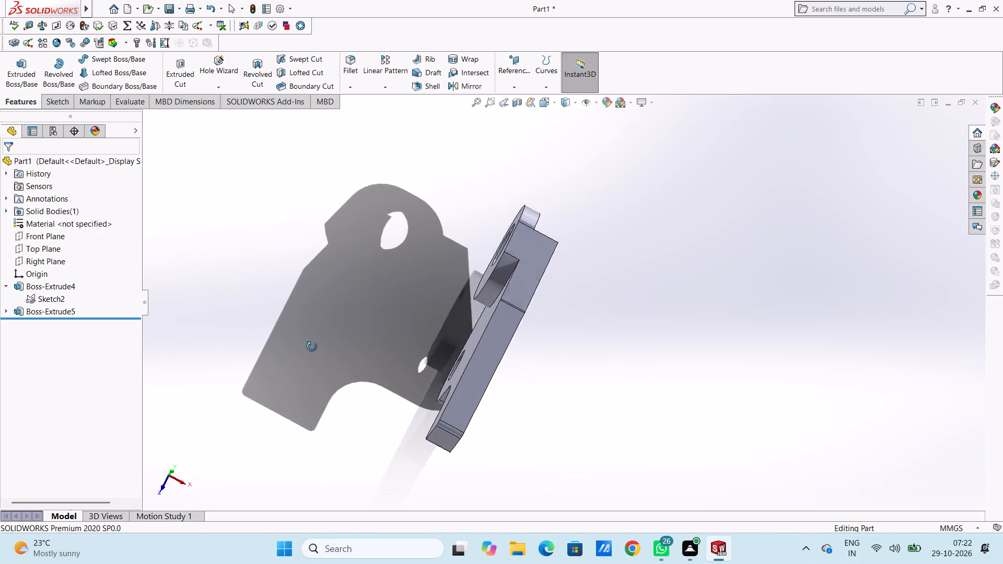
pyautogui.moveTo(312, 347); pyautogui.dragTo(326, 326, button='middle')
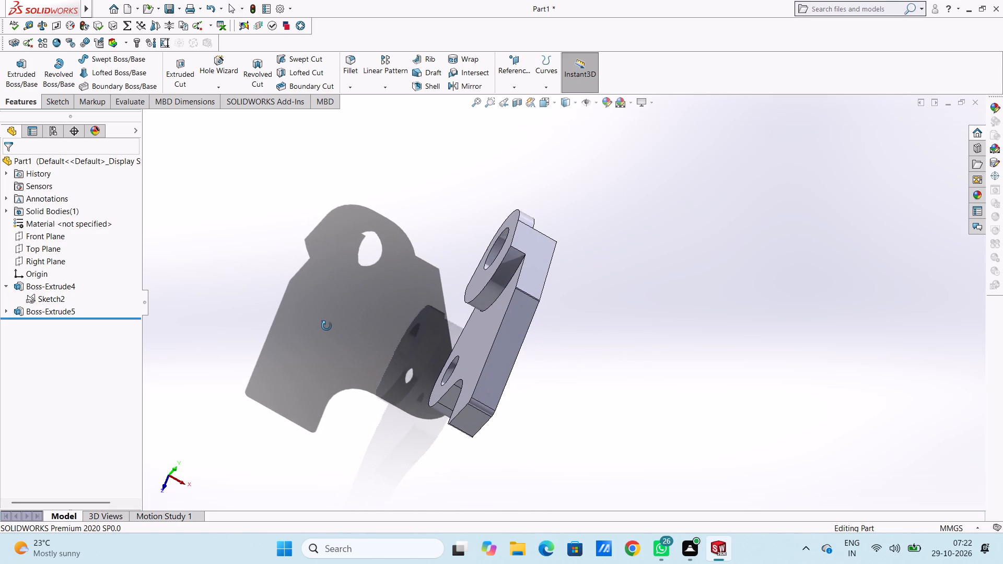
pyautogui.moveTo(326, 326); pyautogui.dragTo(312, 299, button='middle')
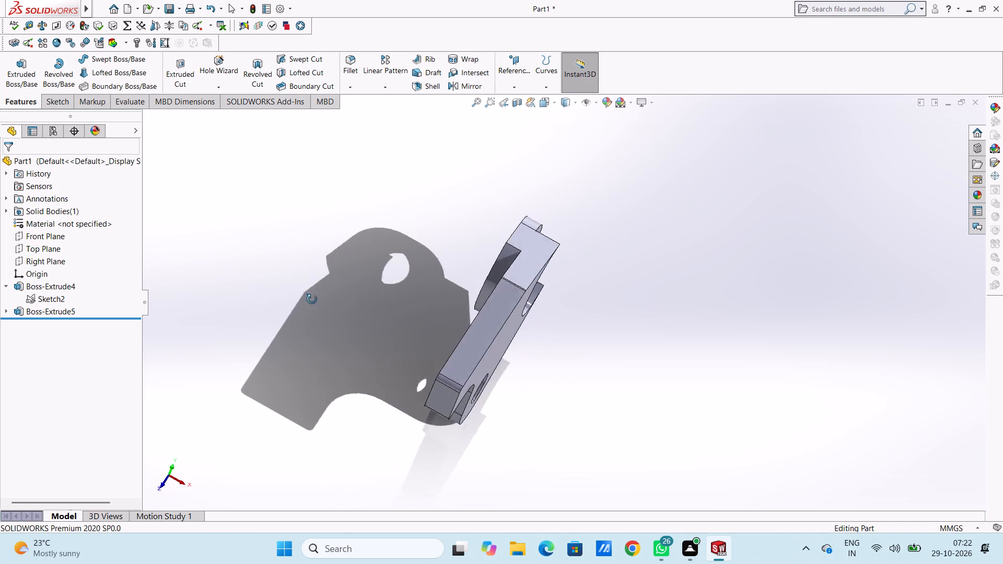
pyautogui.moveTo(312, 299); pyautogui.dragTo(270, 278, button='middle')
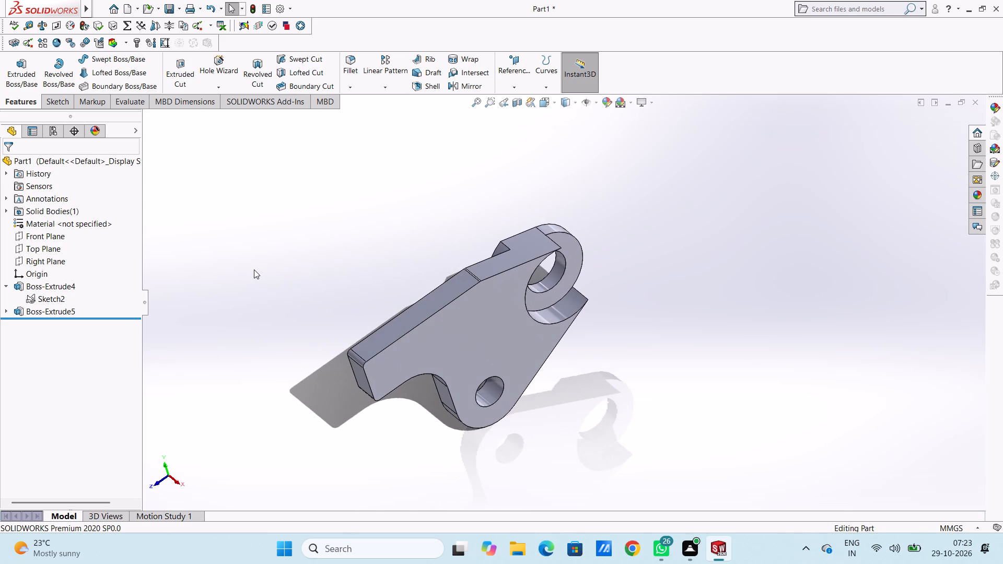
pyautogui.click(41, 299)
pyautogui.scroll(-3, 542, 264)
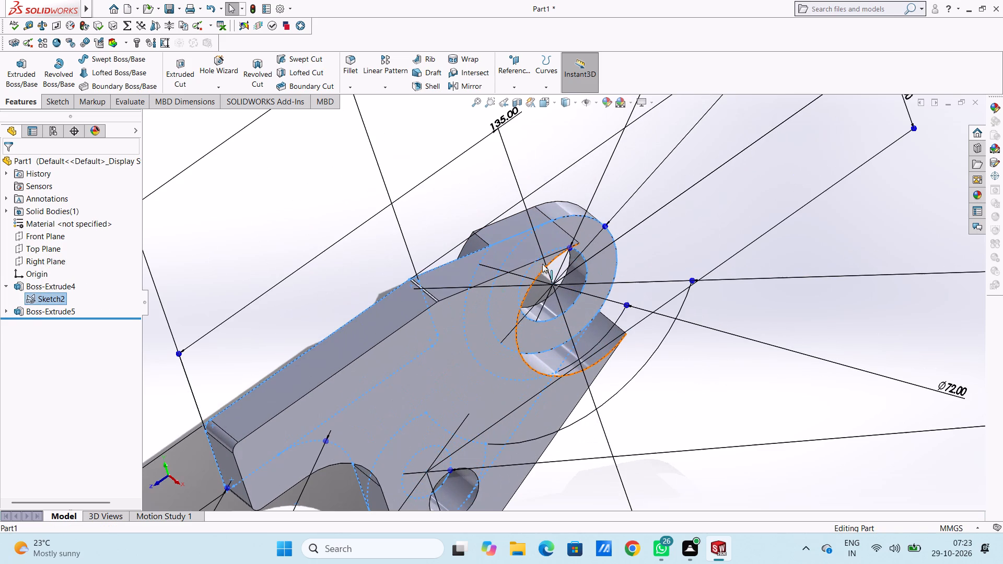
pyautogui.click(20, 74)
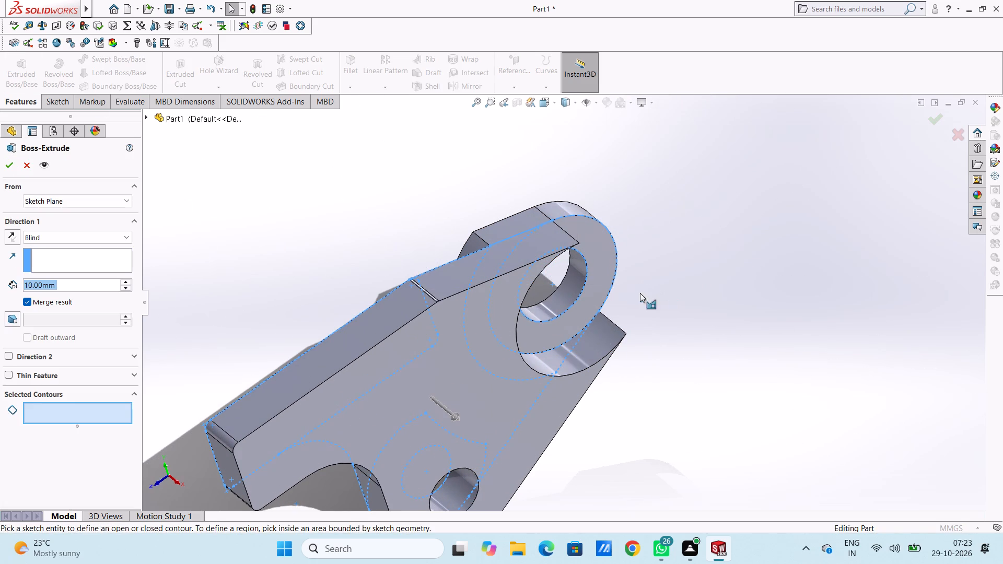
pyautogui.click(600, 273)
pyautogui.scroll(6, 711, 309)
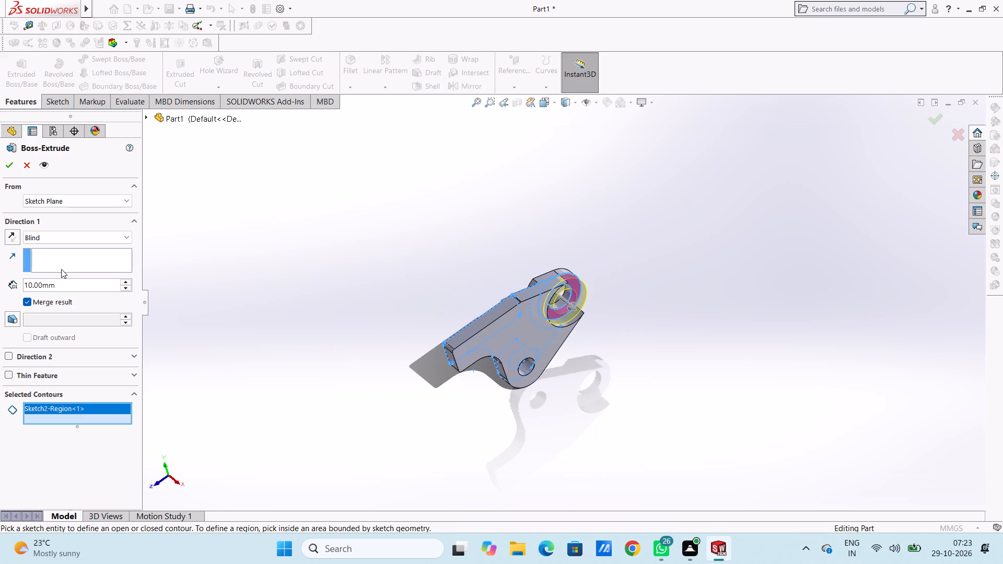
pyautogui.click(15, 235)
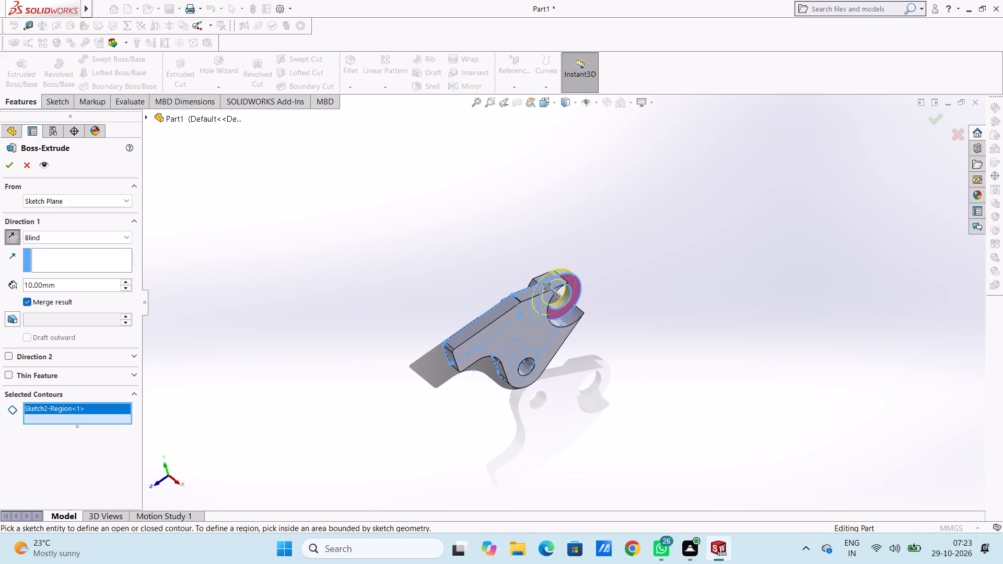
pyautogui.doubleClick(81, 286)
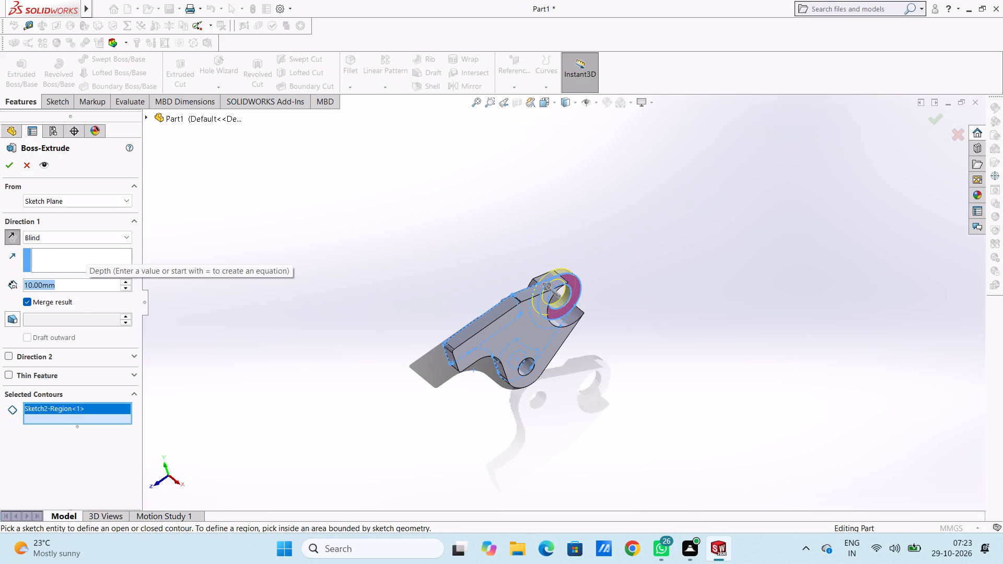
pyautogui.write('54')
pyautogui.press('Return')
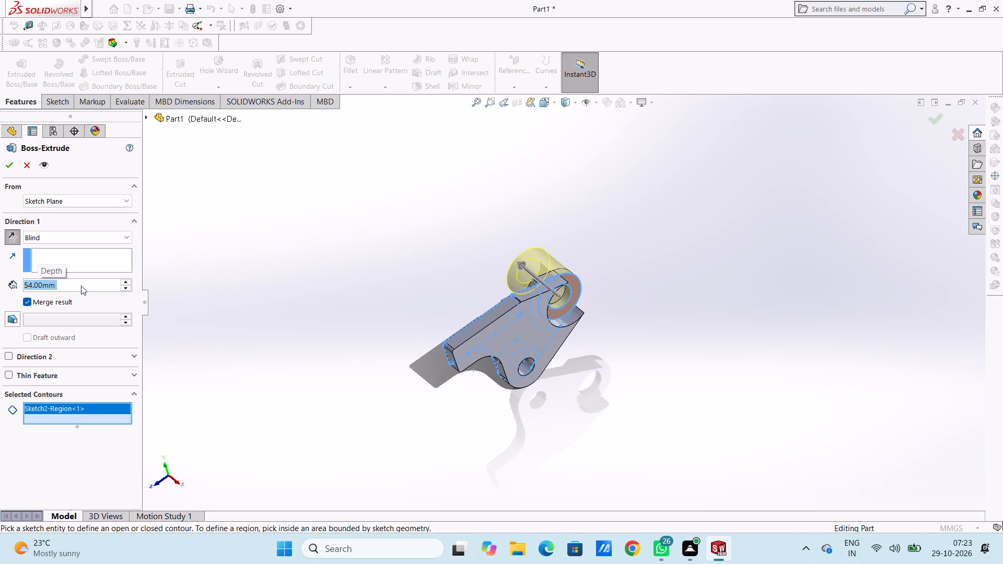
pyautogui.click(9, 168)
pyautogui.click(259, 295)
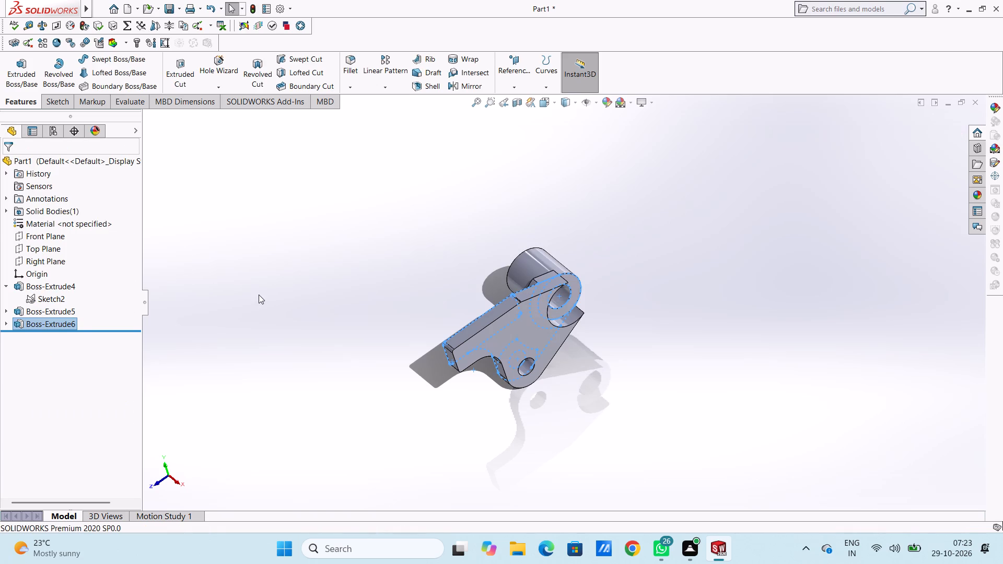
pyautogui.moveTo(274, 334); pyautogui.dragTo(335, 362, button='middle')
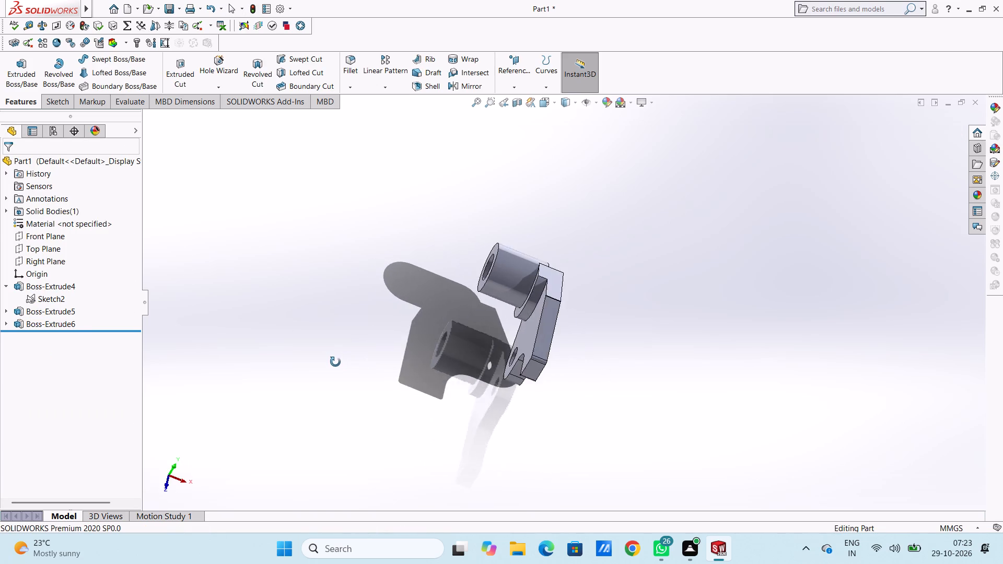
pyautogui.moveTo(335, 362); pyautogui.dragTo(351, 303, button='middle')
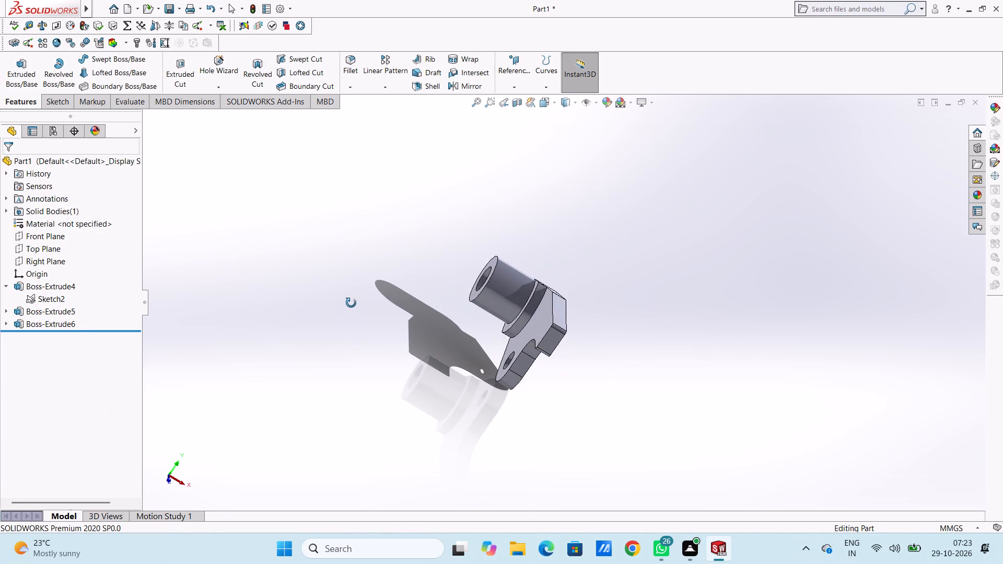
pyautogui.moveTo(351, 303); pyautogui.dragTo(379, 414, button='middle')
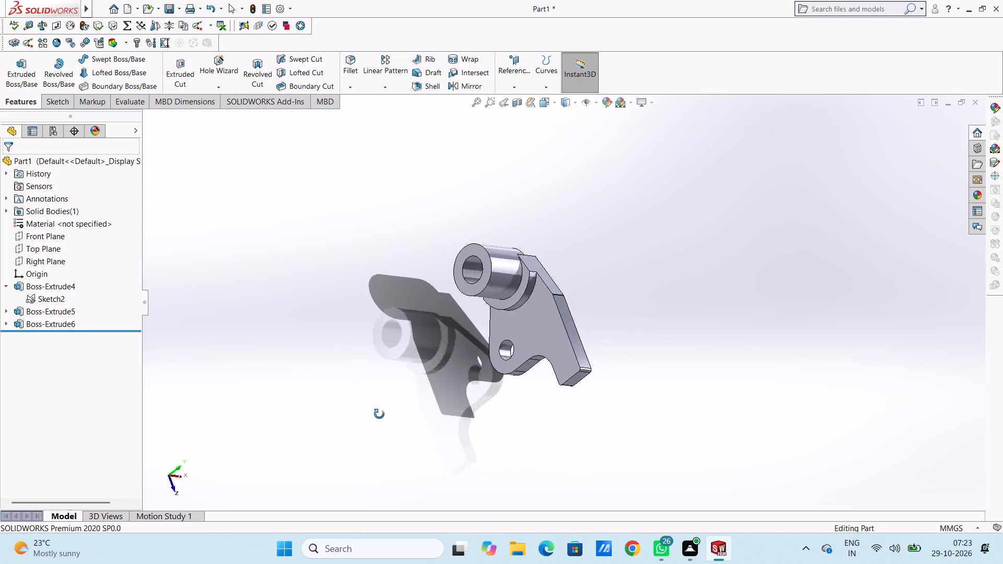
# Examine the bracket's plate, stepped flange and origin boss from several sides.
pyautogui.moveTo(379, 414); pyautogui.dragTo(303, 251, button='middle')
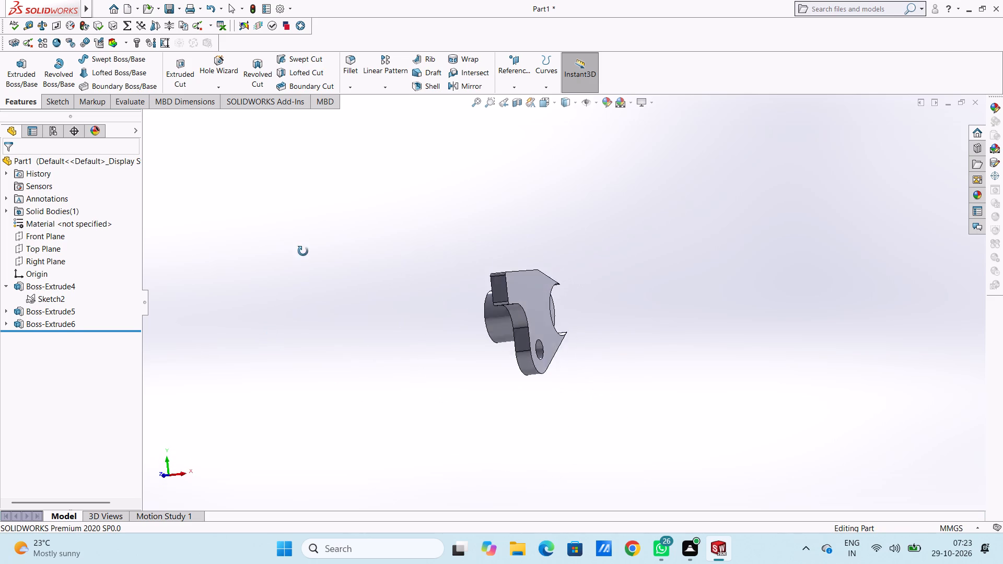
pyautogui.moveTo(303, 251); pyautogui.dragTo(259, 277, button='middle')
pyautogui.middleClick(259, 277)
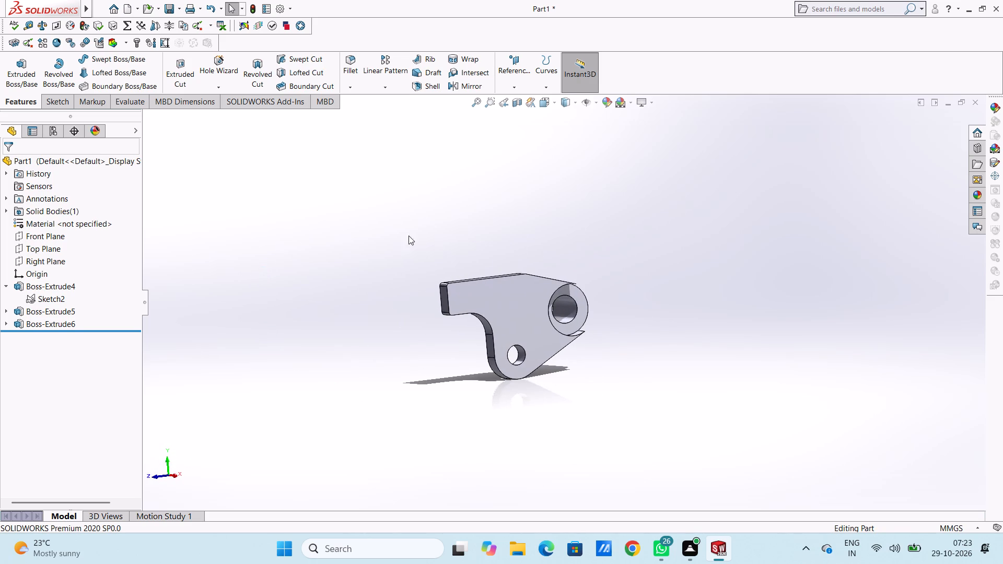
pyautogui.scroll(2, 370, 325)
pyautogui.moveTo(416, 350); pyautogui.dragTo(579, 411, button='middle')
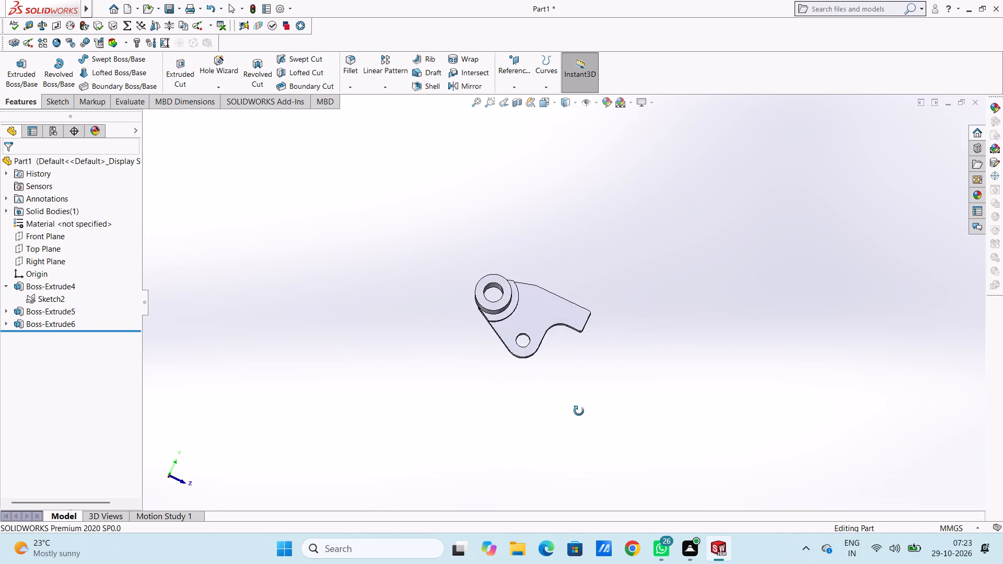
pyautogui.moveTo(579, 411); pyautogui.dragTo(464, 404, button='middle')
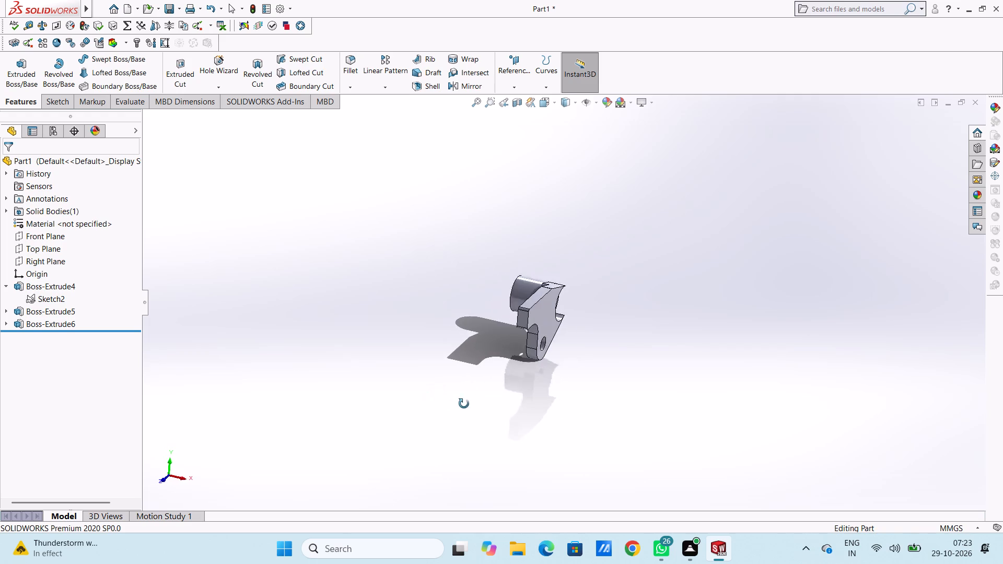
pyautogui.moveTo(464, 404); pyautogui.dragTo(411, 355, button='middle')
pyautogui.scroll(-1, 404, 342)
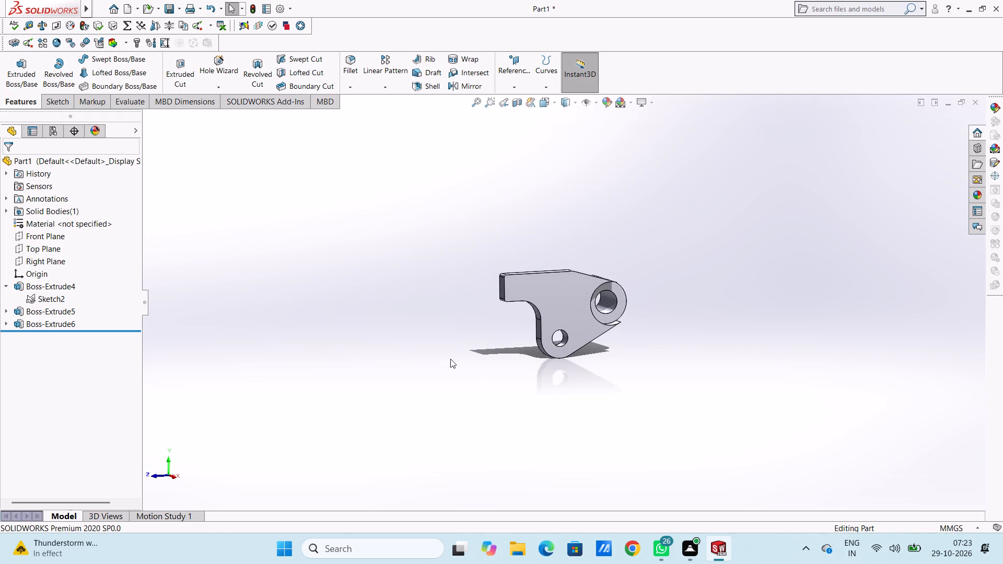
pyautogui.scroll(2, 457, 355)
pyautogui.moveTo(640, 347); pyautogui.dragTo(625, 356, button='middle')
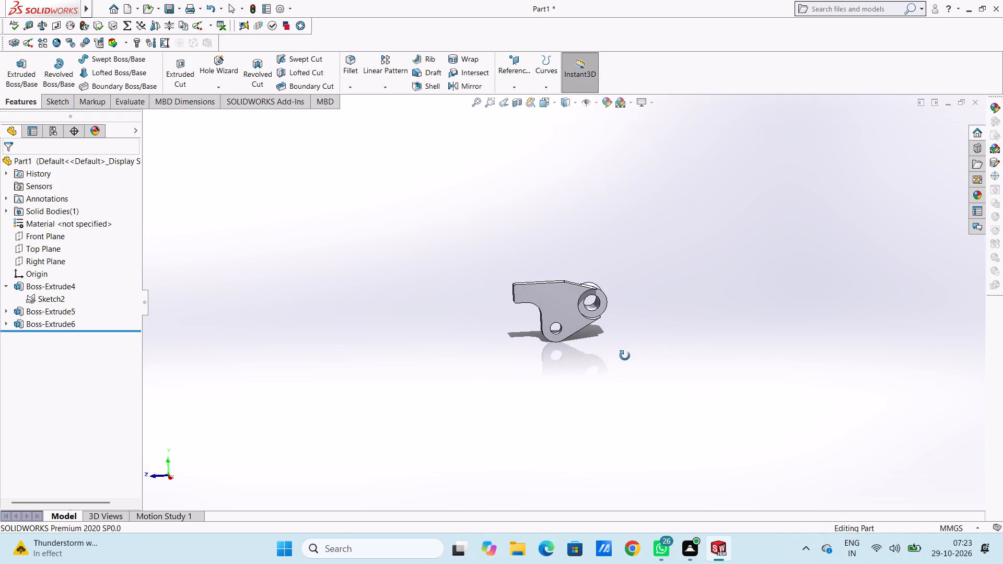
pyautogui.moveTo(625, 356); pyautogui.dragTo(610, 357, button='middle')
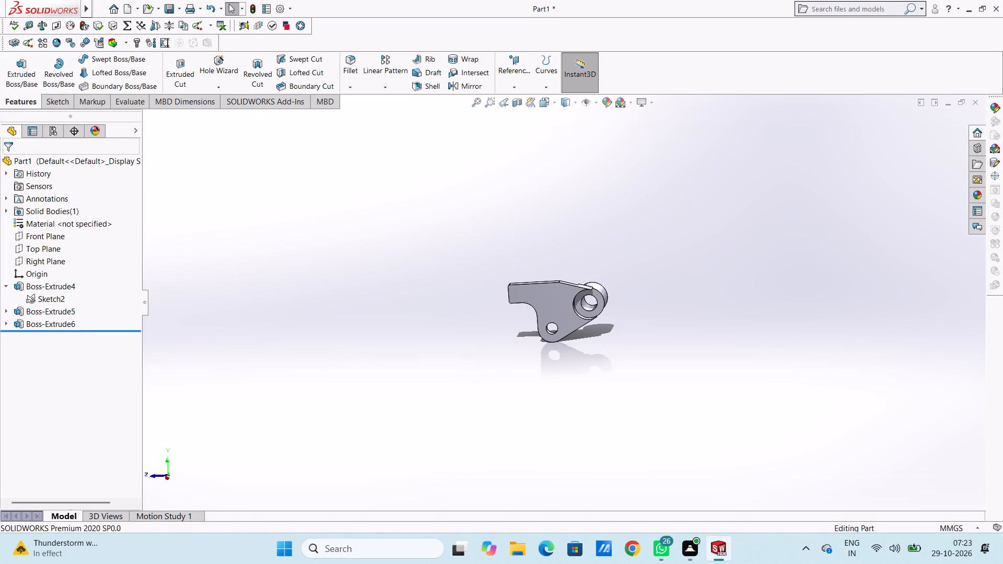
# Extrude only Sketch2's ring region around the lower 20 mm hole by 16+33+28 mm, through the plate and away from the origin boss.
pyautogui.click(46, 299)
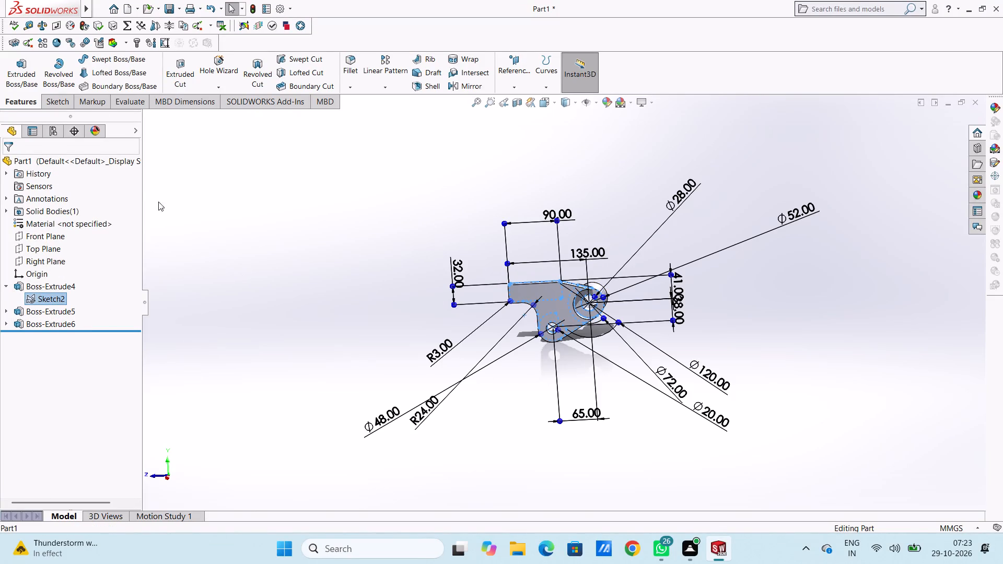
pyautogui.click(15, 75)
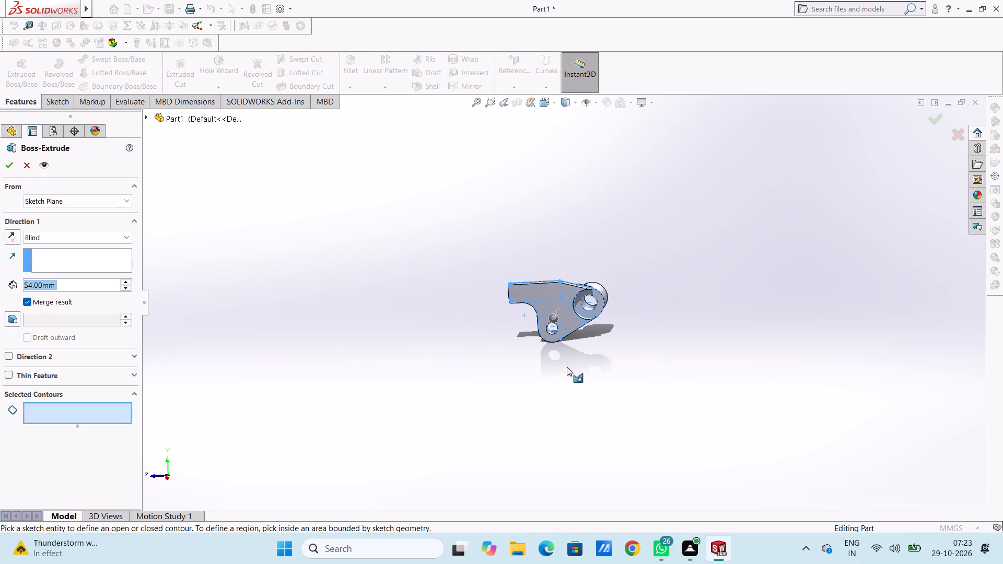
pyautogui.scroll(-4, 567, 367)
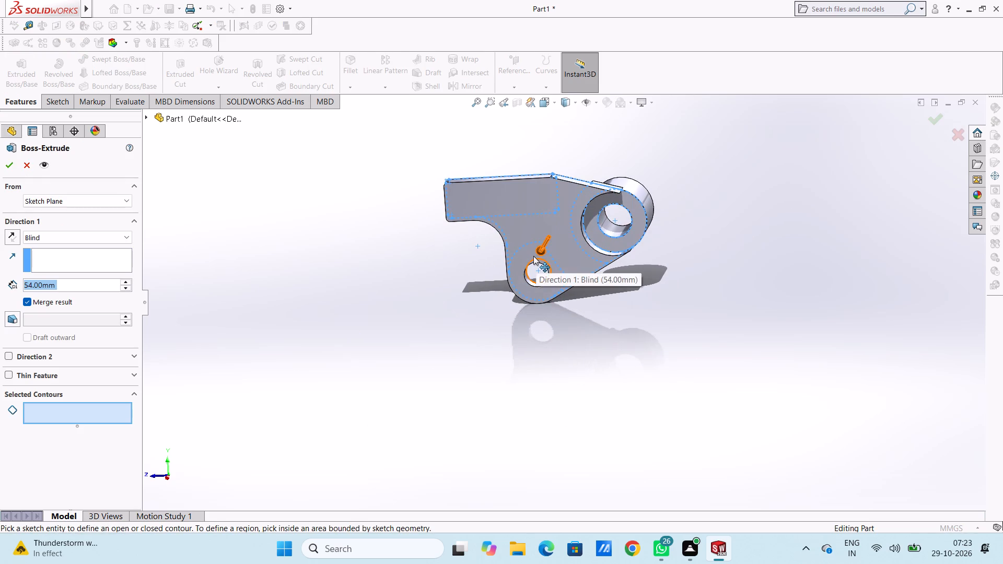
pyautogui.click(533, 256)
pyautogui.click(547, 254)
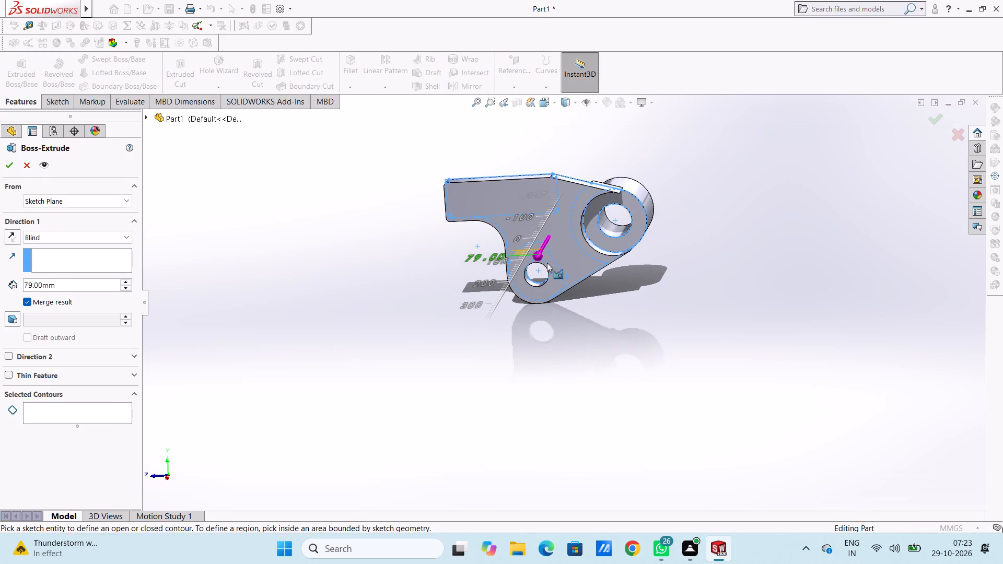
pyautogui.click(327, 249)
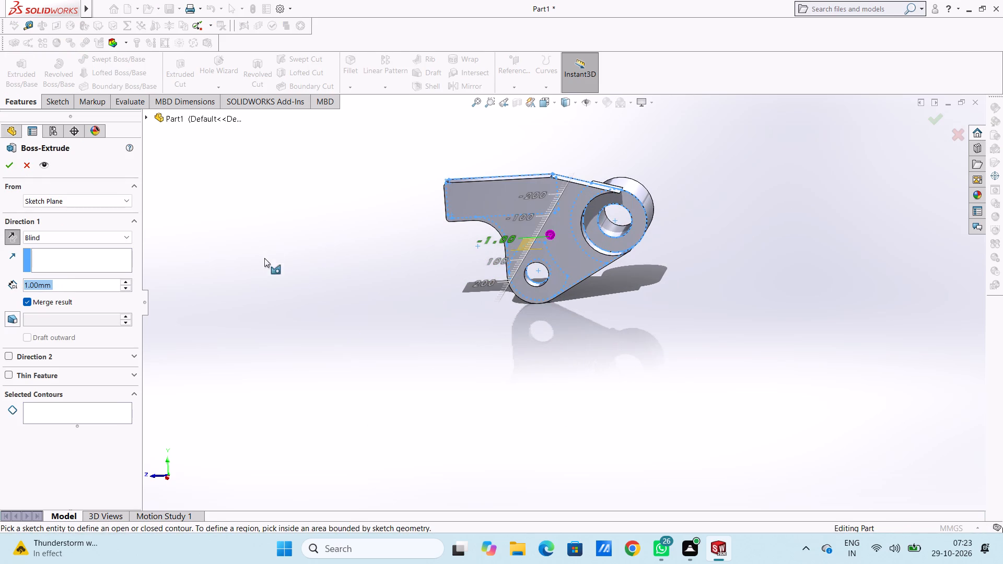
pyautogui.scroll(-5, 557, 293)
pyautogui.click(548, 273)
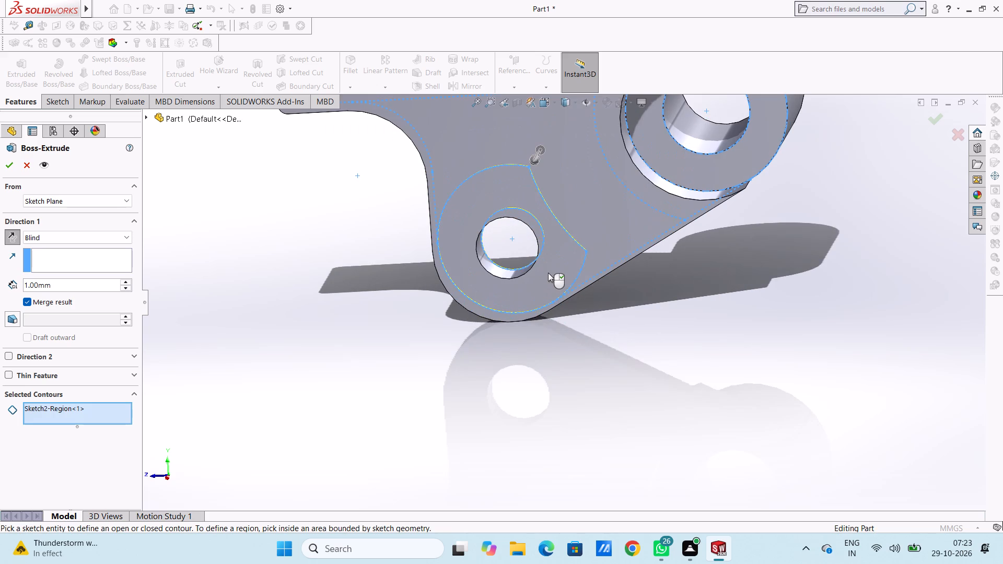
pyautogui.moveTo(309, 347); pyautogui.dragTo(332, 342, button='middle')
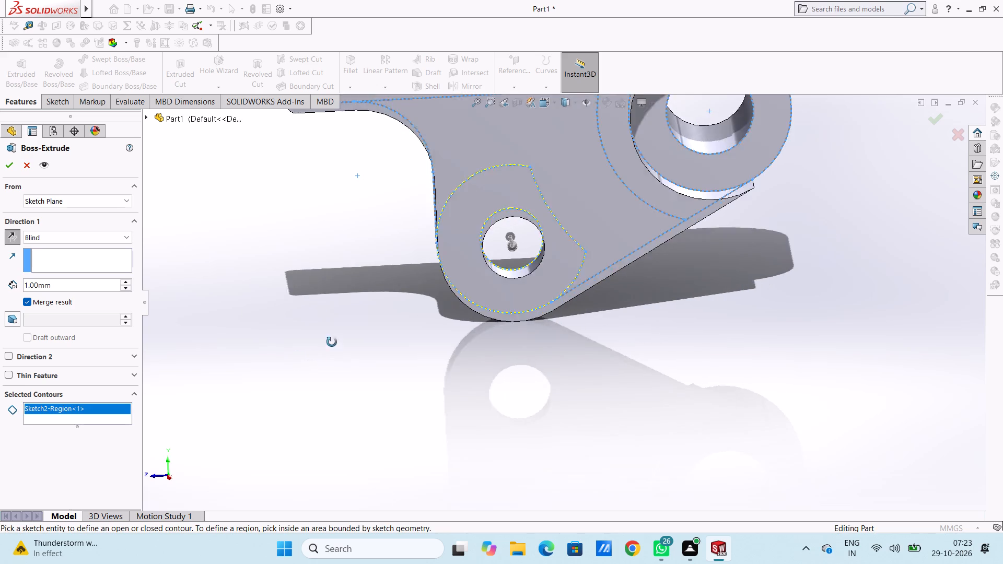
pyautogui.moveTo(332, 342); pyautogui.dragTo(370, 359, button='middle')
pyautogui.doubleClick(89, 287)
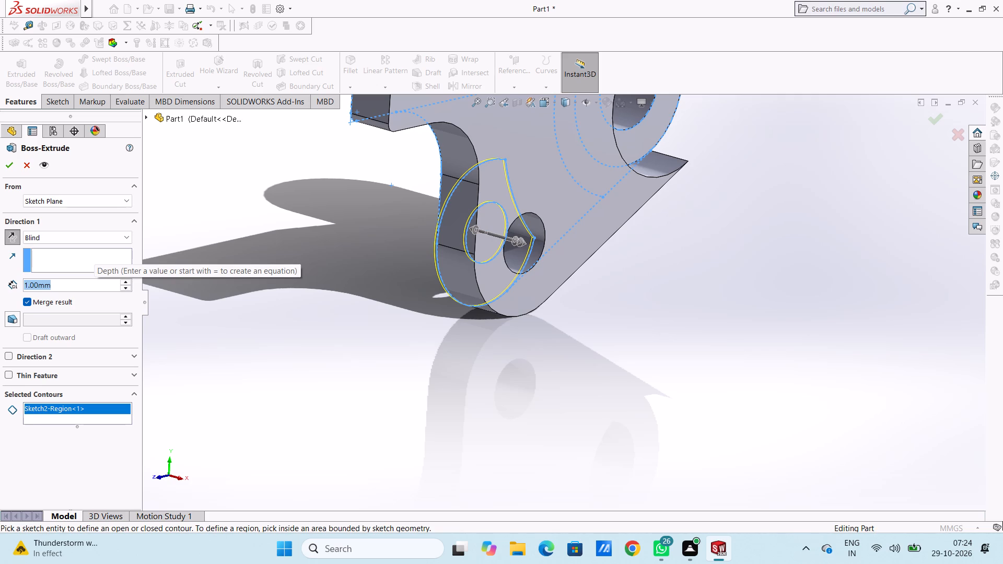
pyautogui.write('16+')
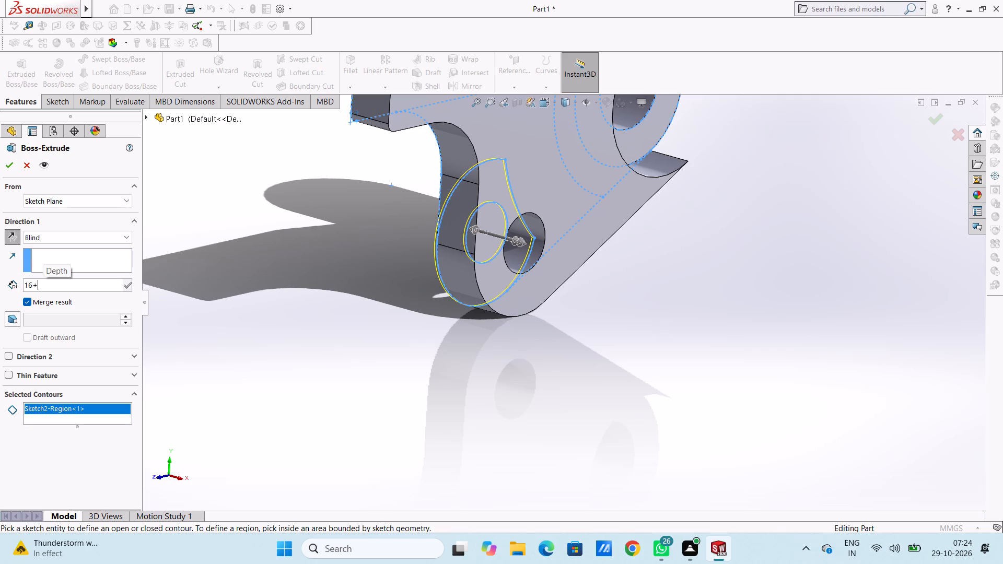
pyautogui.write('33')
pyautogui.write('+28')
pyautogui.press('Return')
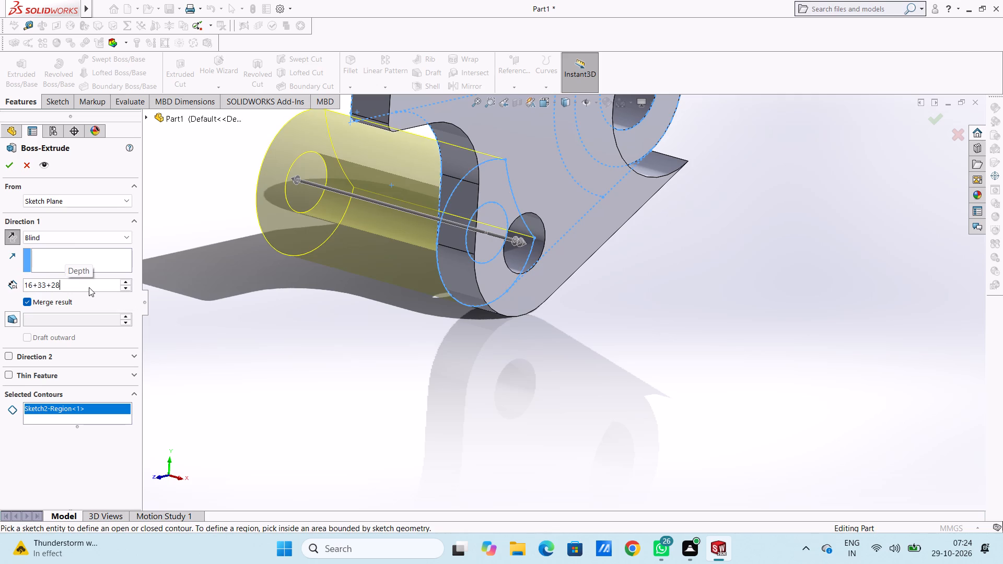
pyautogui.scroll(3, 354, 289)
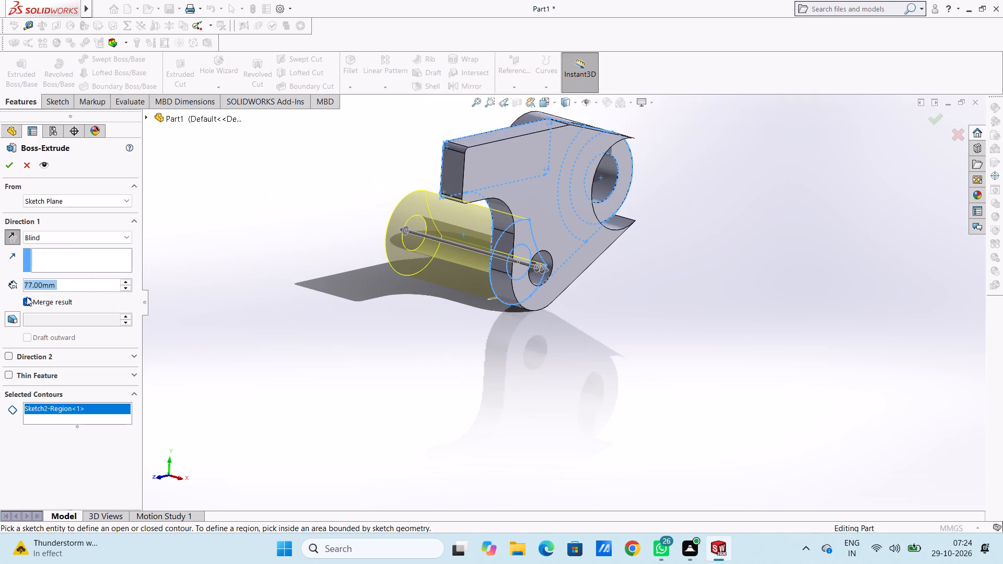
pyautogui.click(9, 239)
pyautogui.scroll(2, 311, 314)
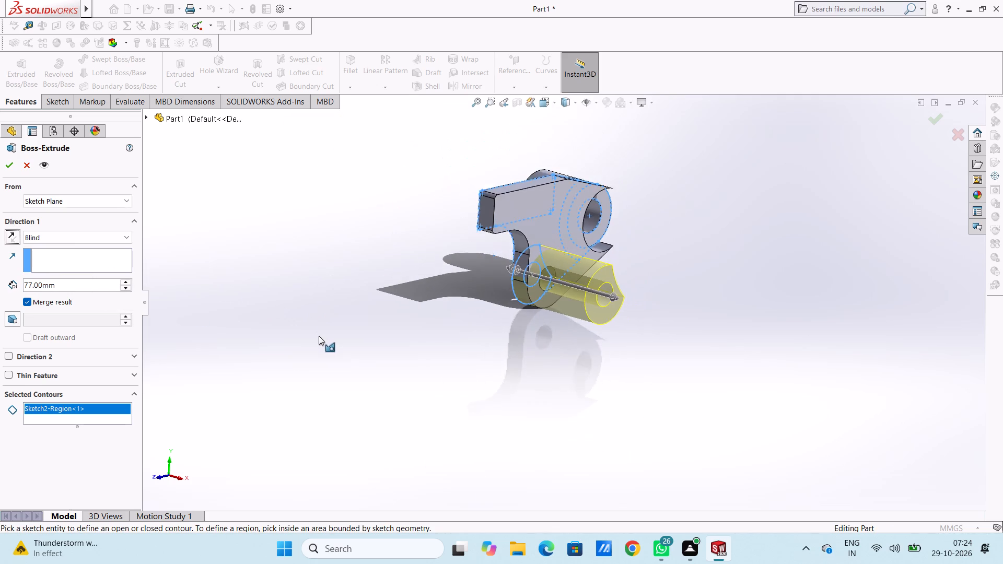
pyautogui.moveTo(321, 335); pyautogui.dragTo(365, 321, button='middle')
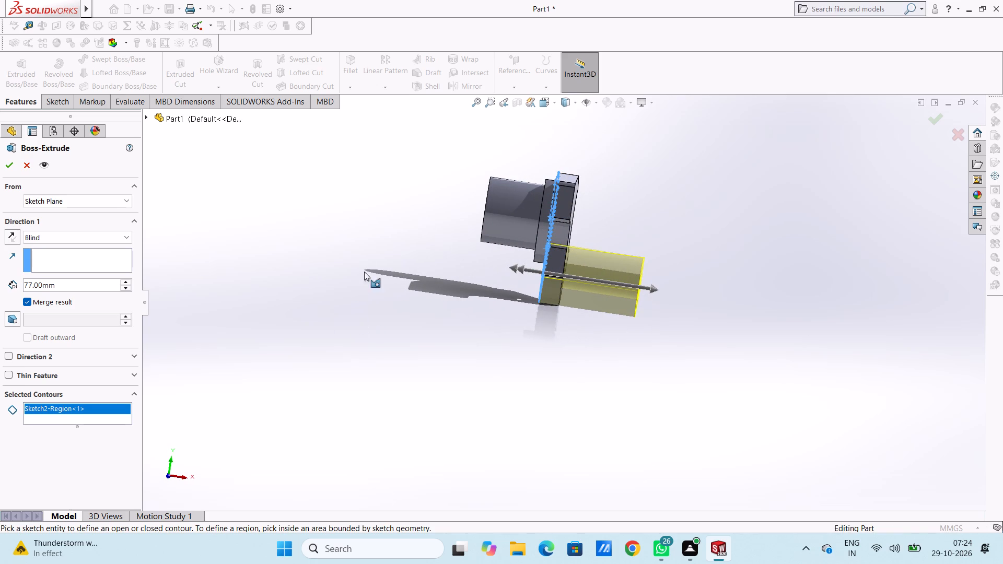
pyautogui.click(12, 167)
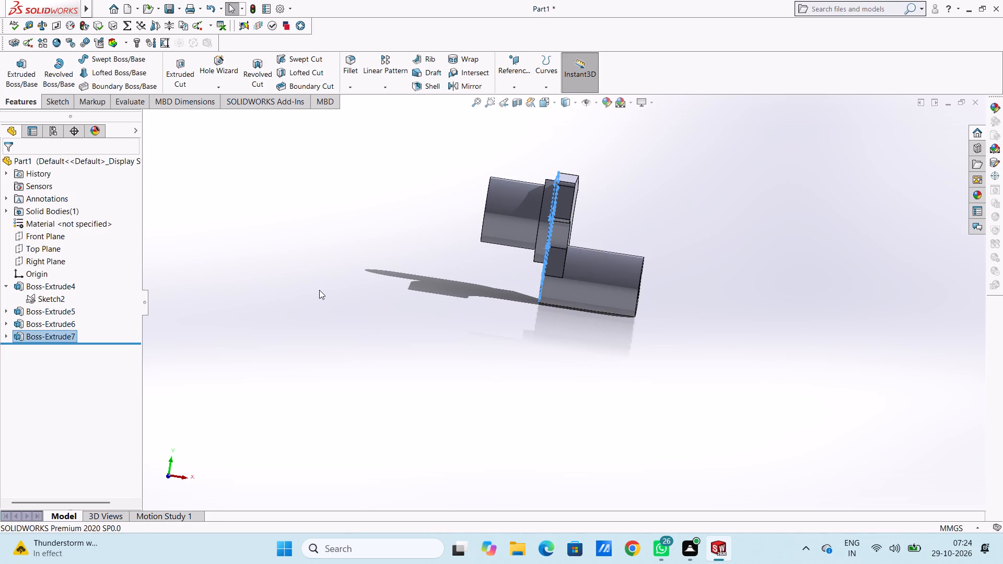
pyautogui.click(319, 290)
# Extrude the same lower ring region of Sketch2 10 mm in the reversed direction, on the origin boss's side of the plate.
pyautogui.moveTo(441, 310); pyautogui.dragTo(339, 257, button='middle')
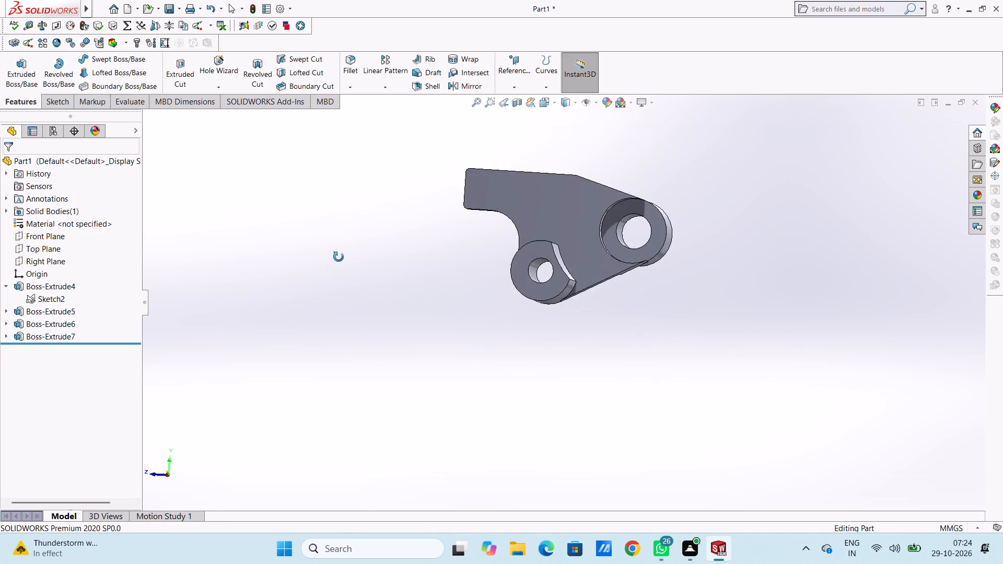
pyautogui.moveTo(339, 257); pyautogui.dragTo(378, 304, button='middle')
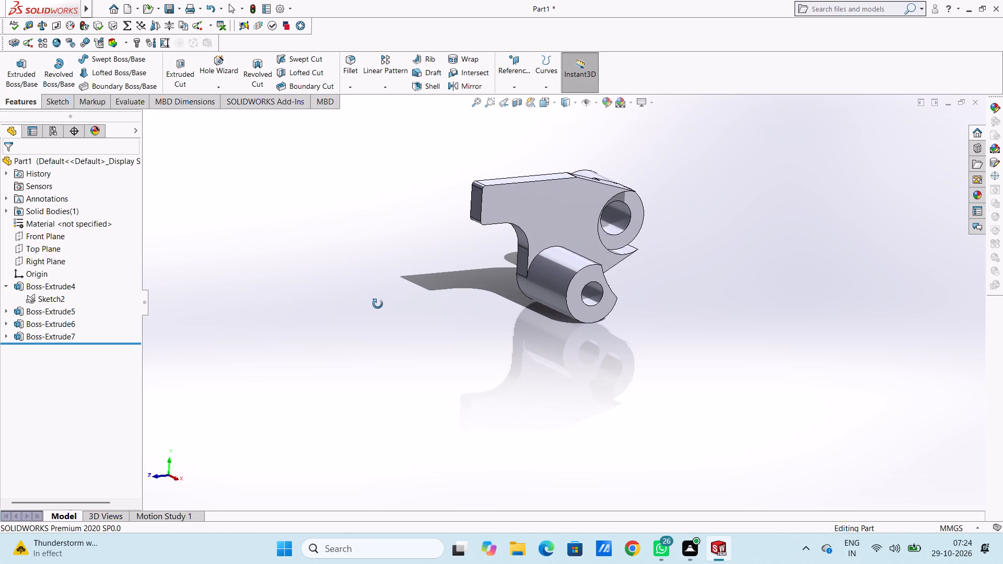
pyautogui.moveTo(378, 304); pyautogui.dragTo(352, 267, button='middle')
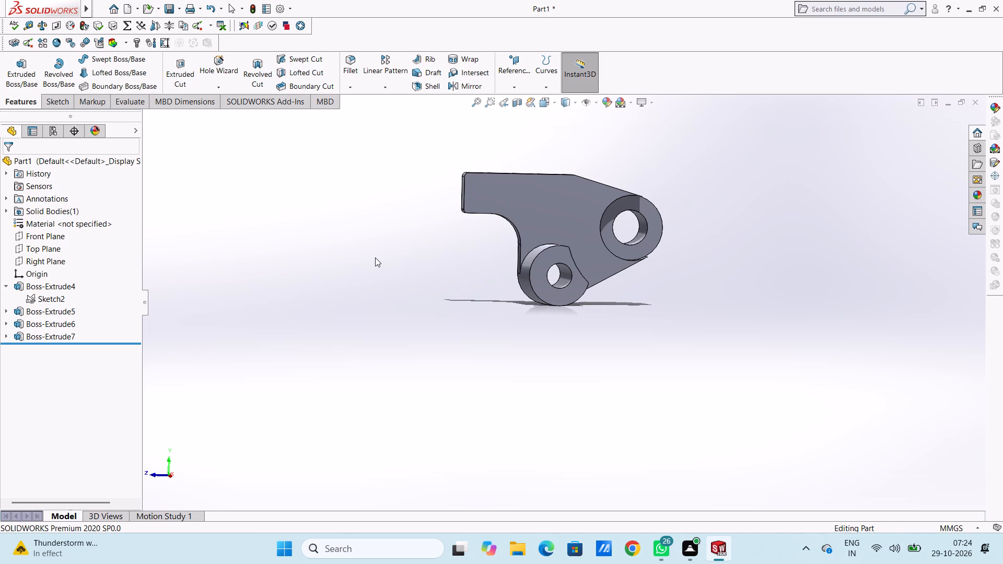
pyautogui.moveTo(375, 257); pyautogui.dragTo(491, 301, button='middle')
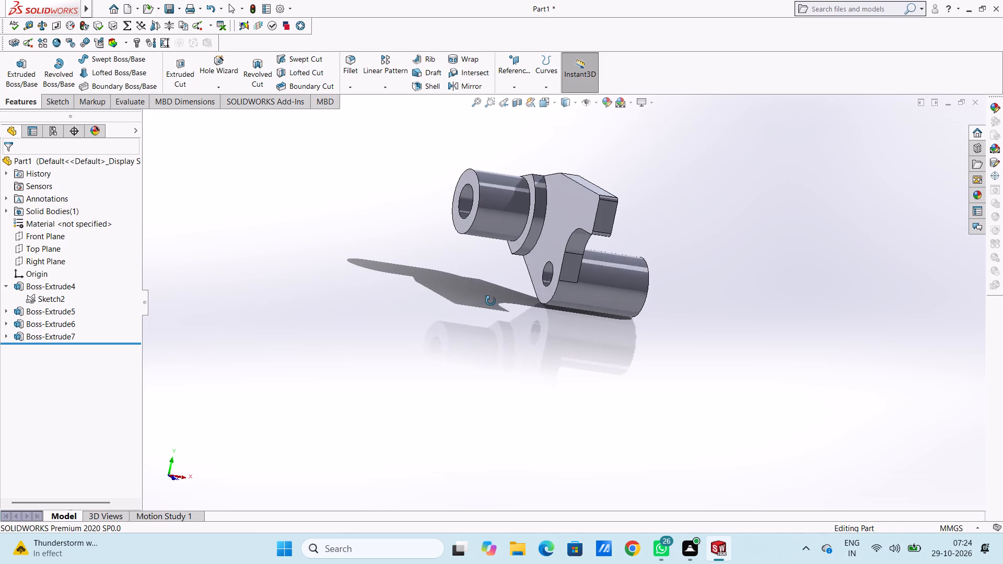
pyautogui.moveTo(491, 301); pyautogui.dragTo(478, 304, button='middle')
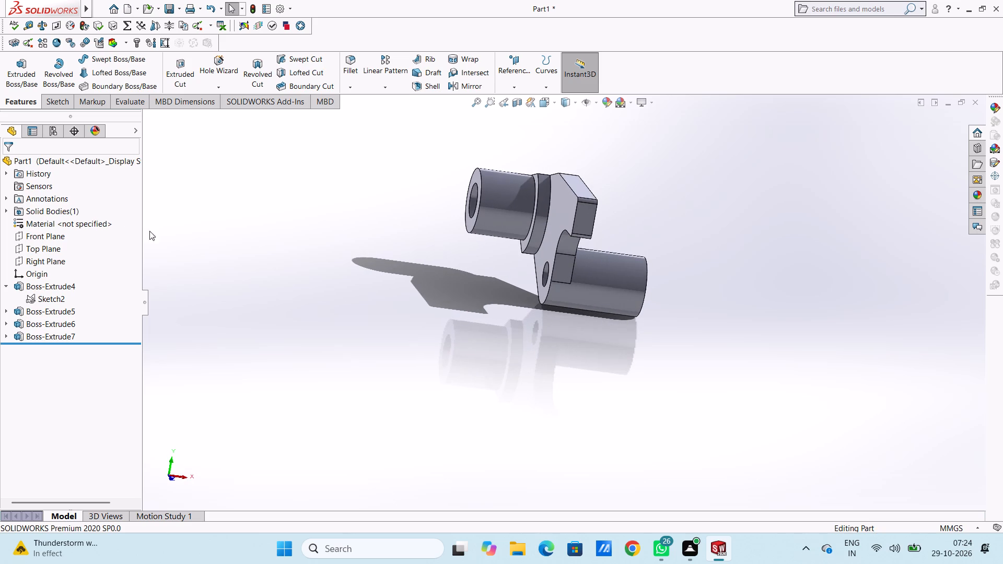
pyautogui.click(53, 298)
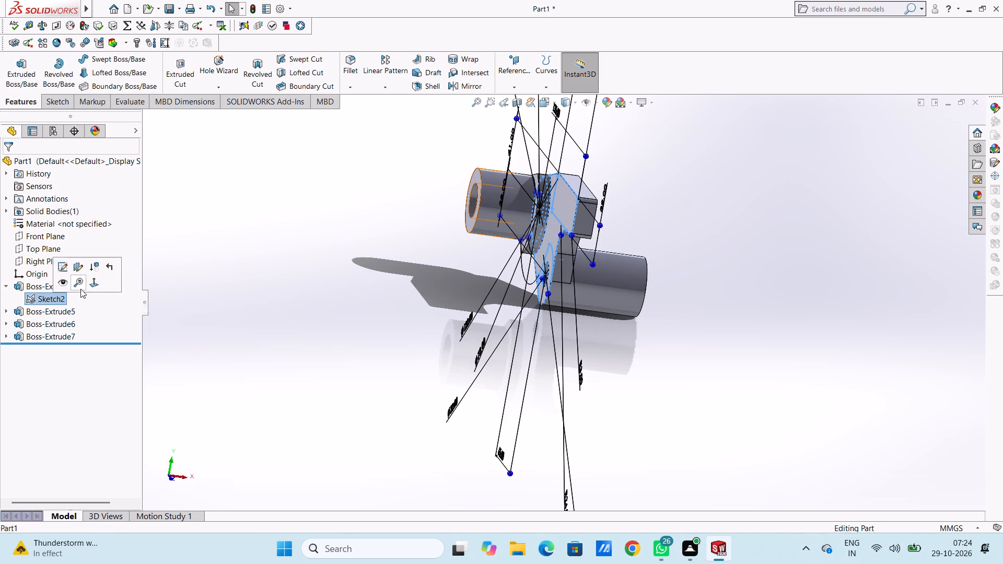
pyautogui.click(24, 70)
pyautogui.moveTo(364, 254); pyautogui.dragTo(385, 284, button='middle')
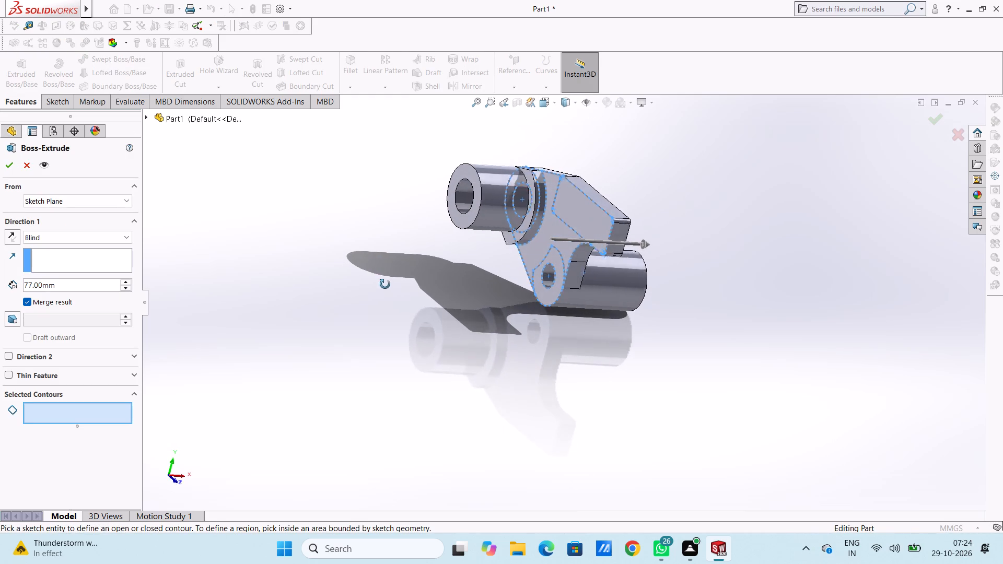
pyautogui.moveTo(385, 284); pyautogui.dragTo(387, 287, button='middle')
pyautogui.click(555, 264)
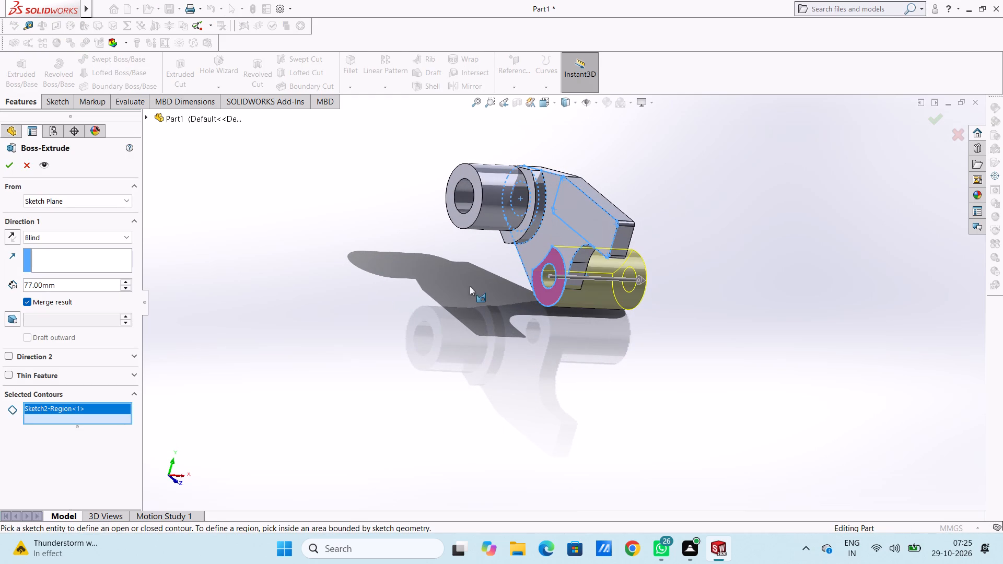
pyautogui.doubleClick(94, 286)
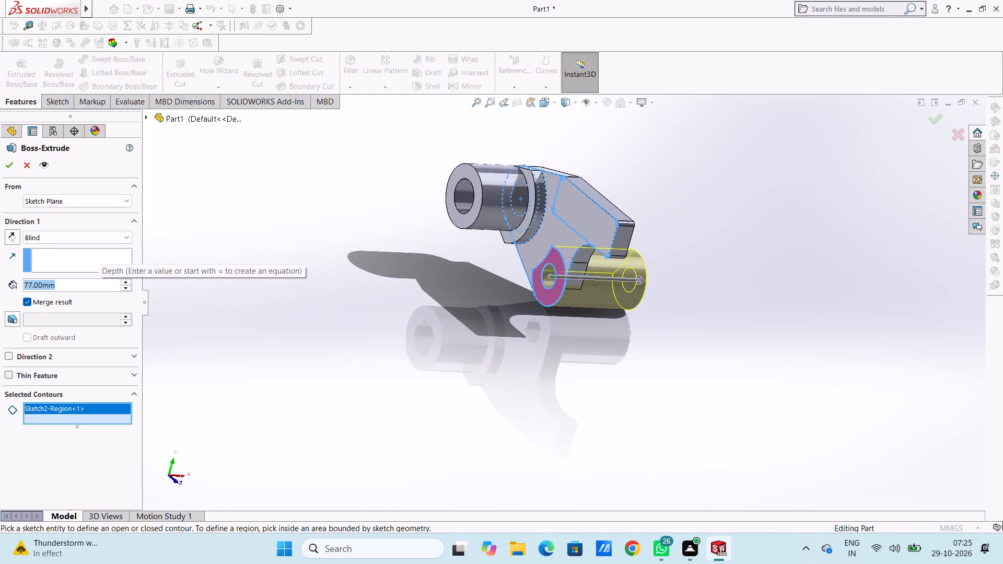
pyautogui.write('10')
pyautogui.press('Return')
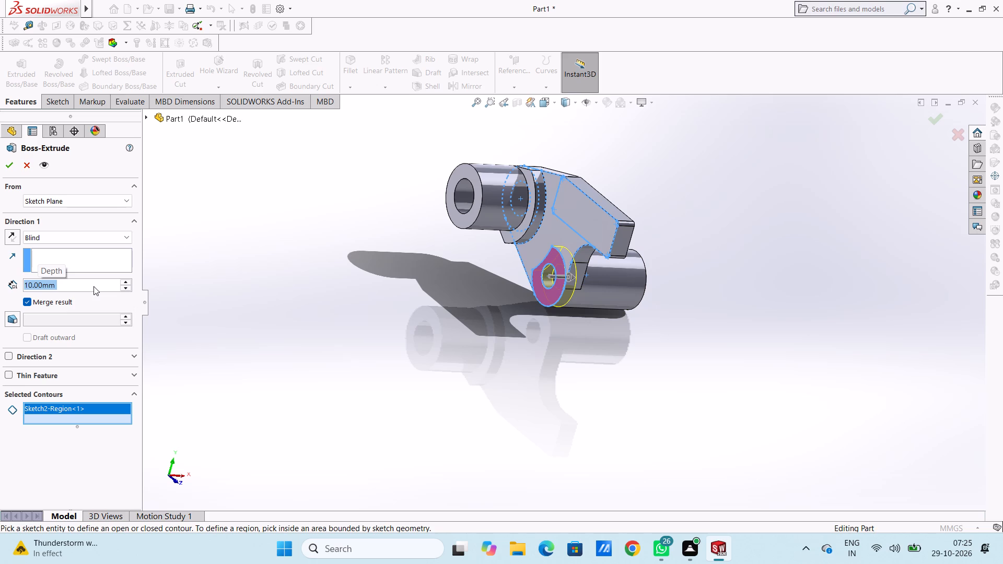
pyautogui.click(11, 237)
pyautogui.click(7, 166)
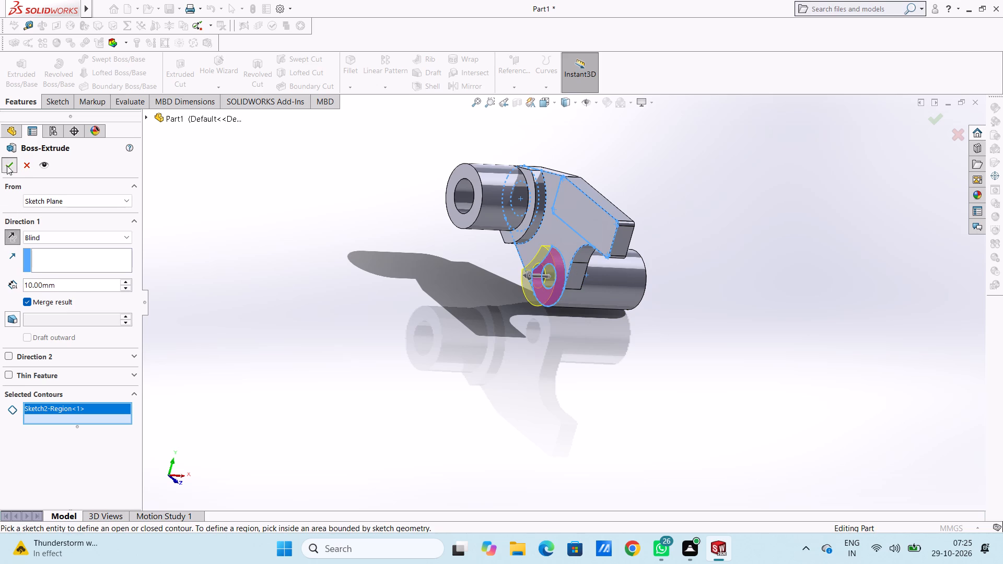
pyautogui.click(312, 397)
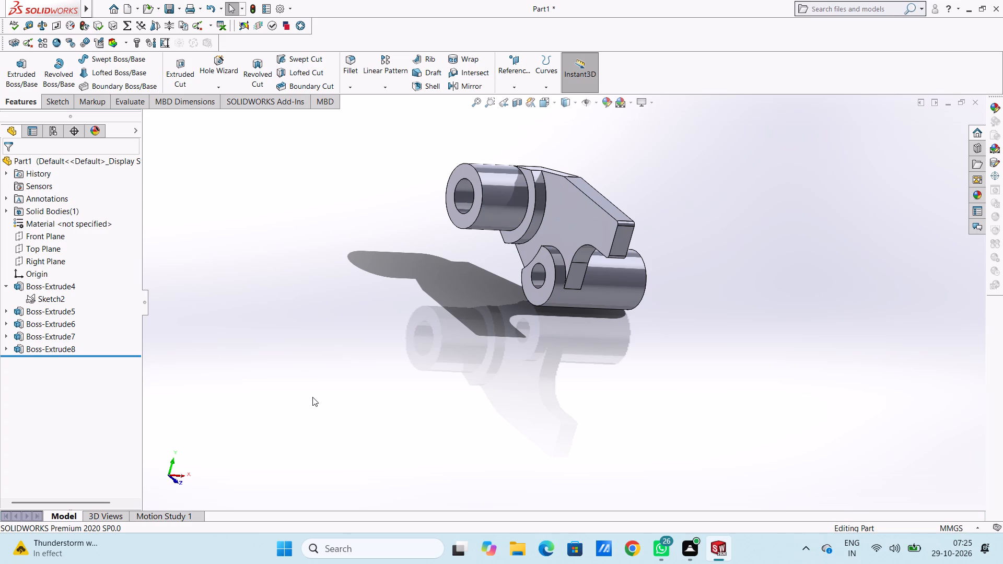
# Examine the bracket square-on in the standard Left view.
pyautogui.hotkey('ctrl', '4')
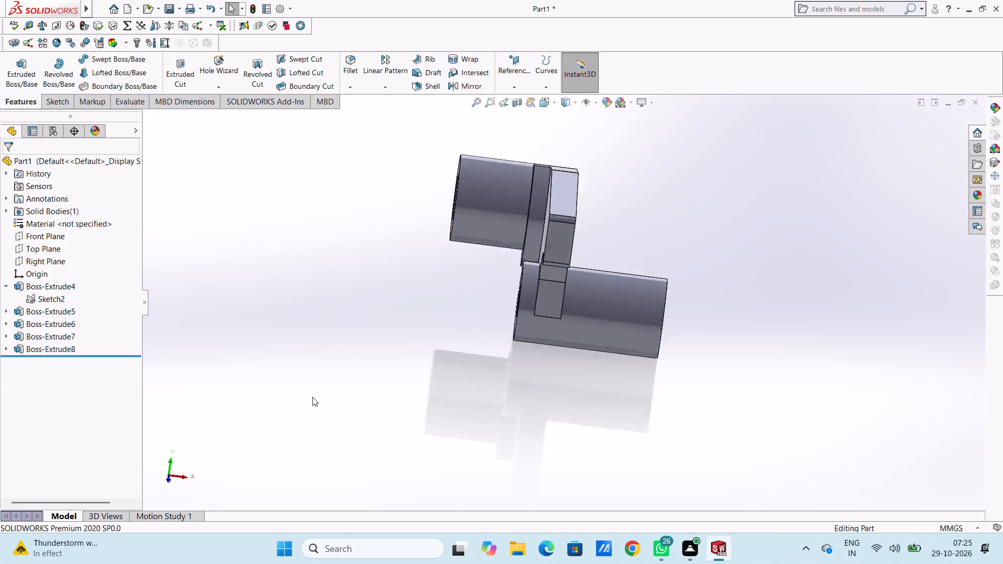
pyautogui.hotkey('ctrl', '3')
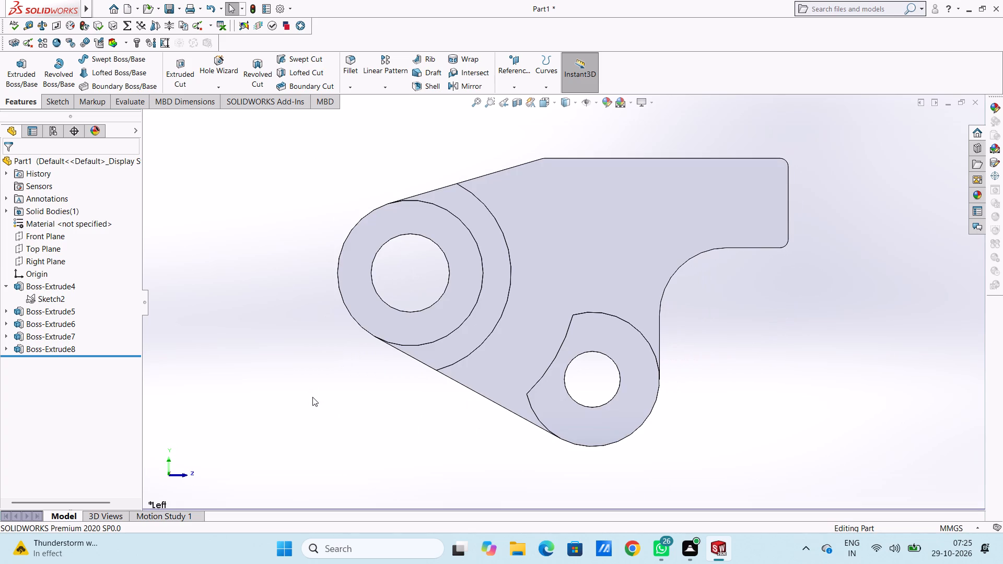
# Sketch two concentric circles of 24 mm and 10 mm radius on the lower boss's end face, centred on its hole.
pyautogui.click(628, 350)
pyautogui.click(673, 323)
pyautogui.click(685, 348)
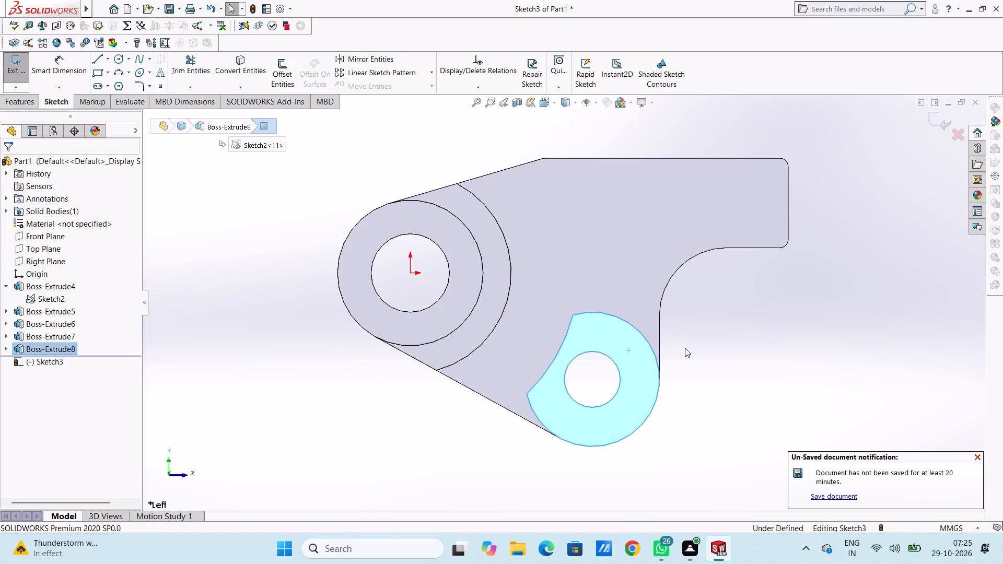
pyautogui.click(119, 58)
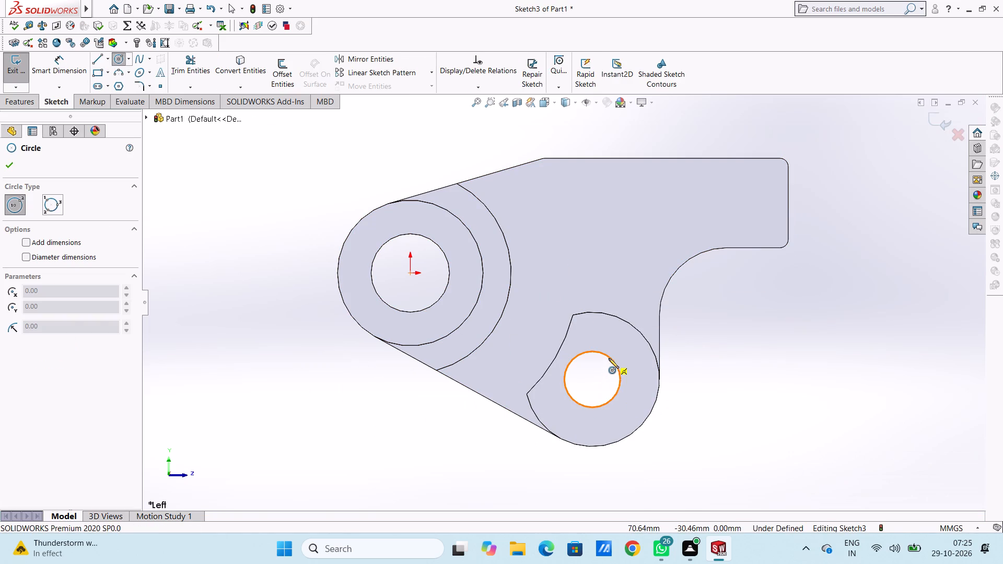
pyautogui.click(591, 379)
pyautogui.click(588, 313)
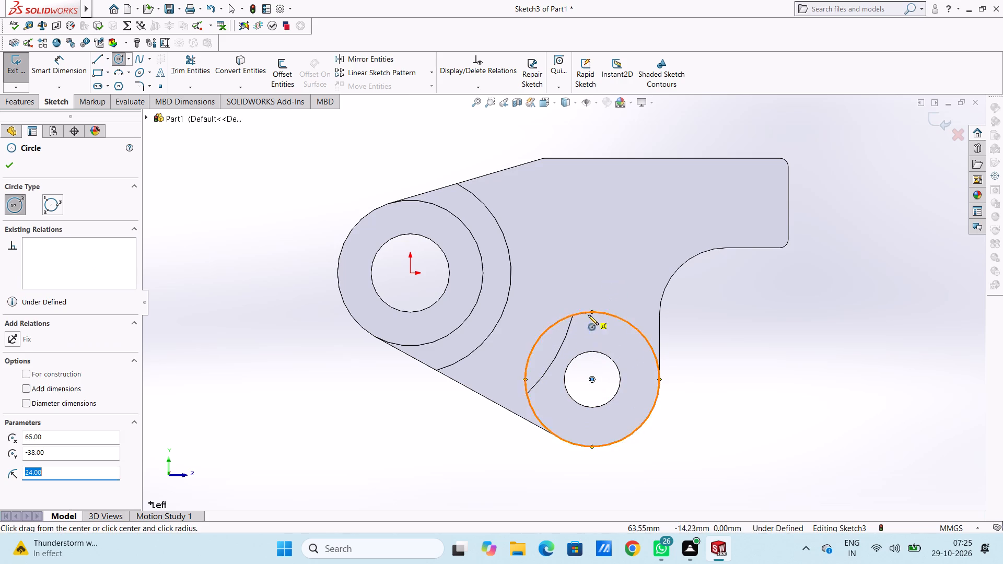
pyautogui.click(591, 378)
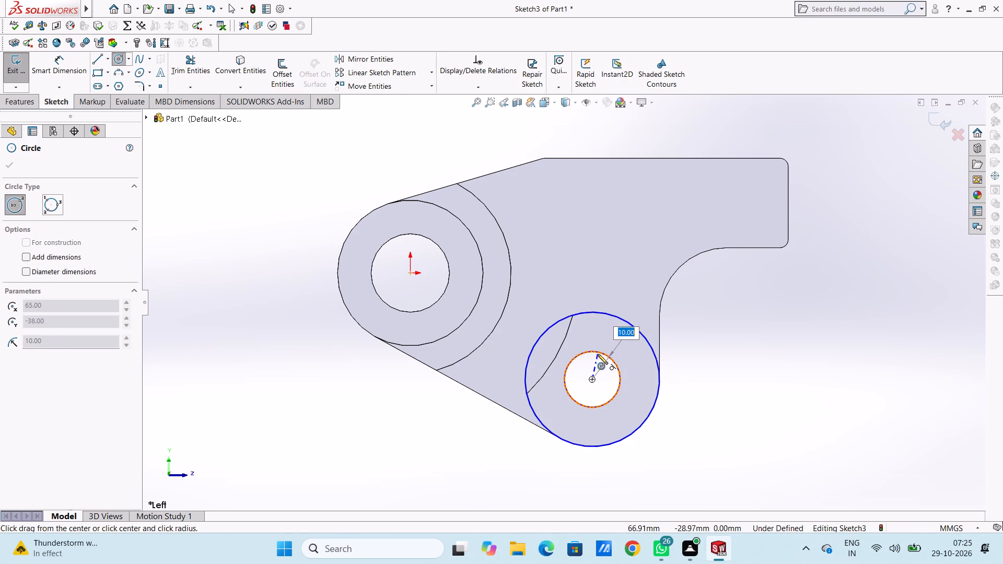
pyautogui.click(600, 352)
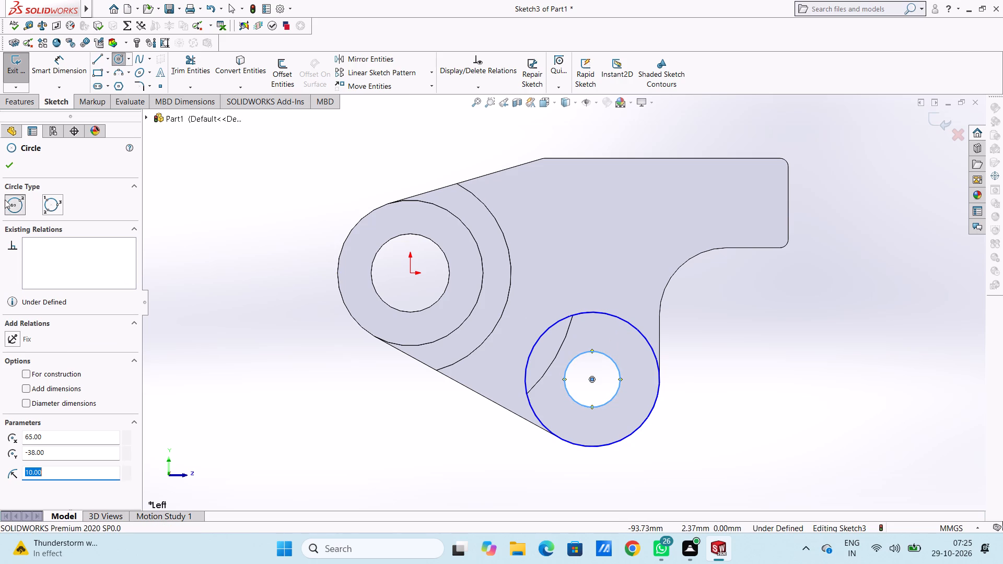
pyautogui.click(16, 169)
pyautogui.click(229, 179)
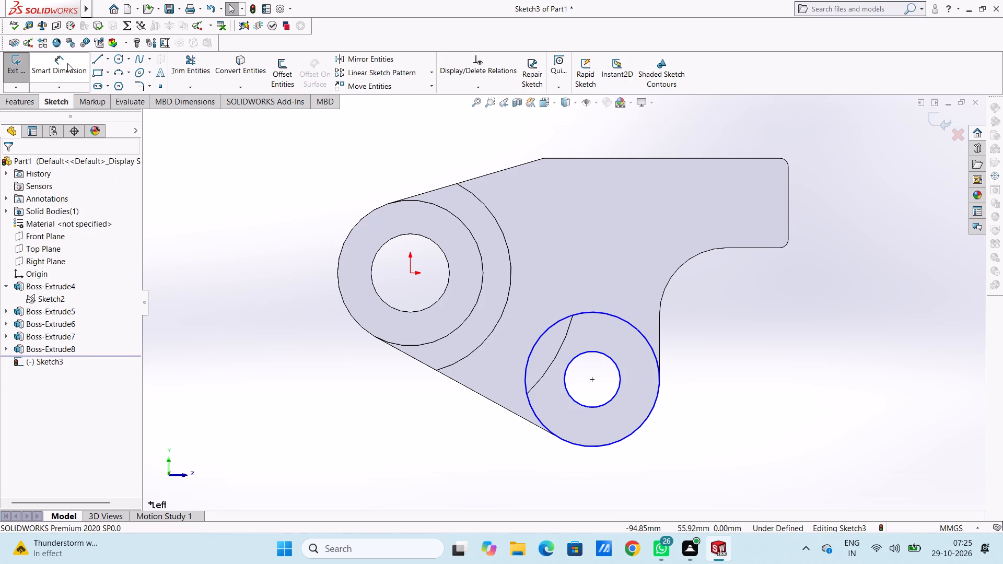
# Dimension the outer circle's diameter as 48 mm and the inner circle's diameter as 20 mm.
pyautogui.click(67, 63)
pyautogui.click(609, 317)
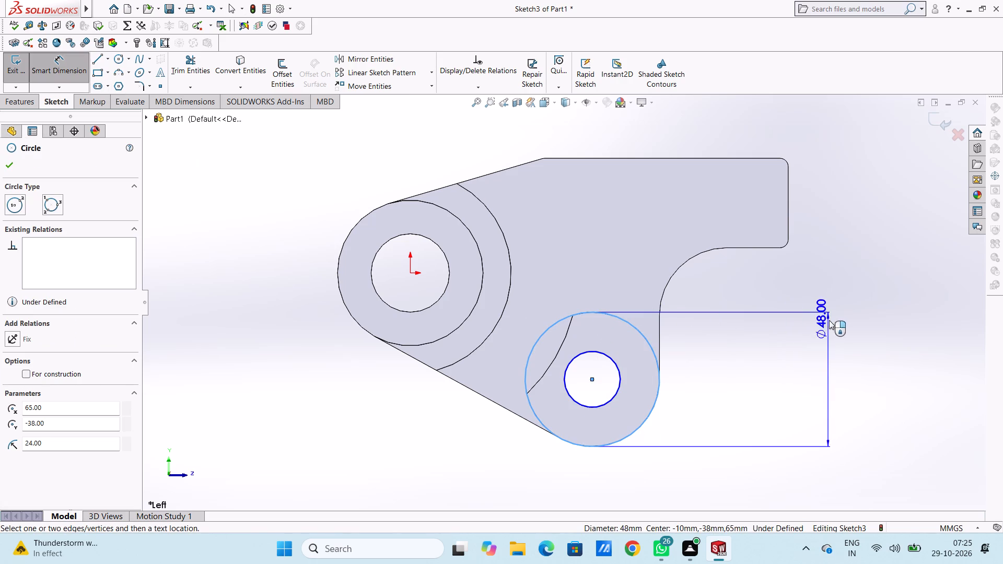
pyautogui.click(871, 286)
pyautogui.click(825, 274)
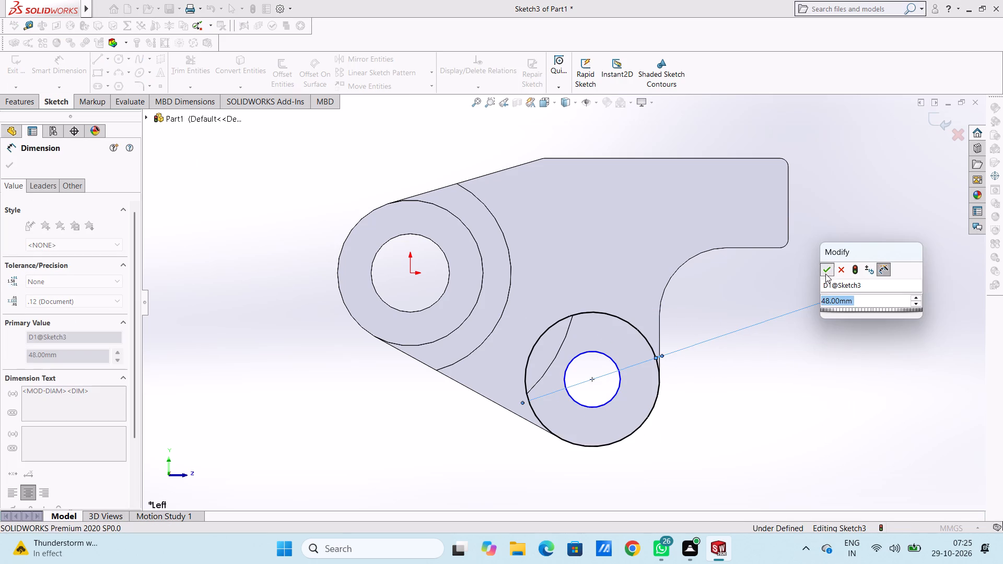
pyautogui.click(795, 277)
pyautogui.click(610, 359)
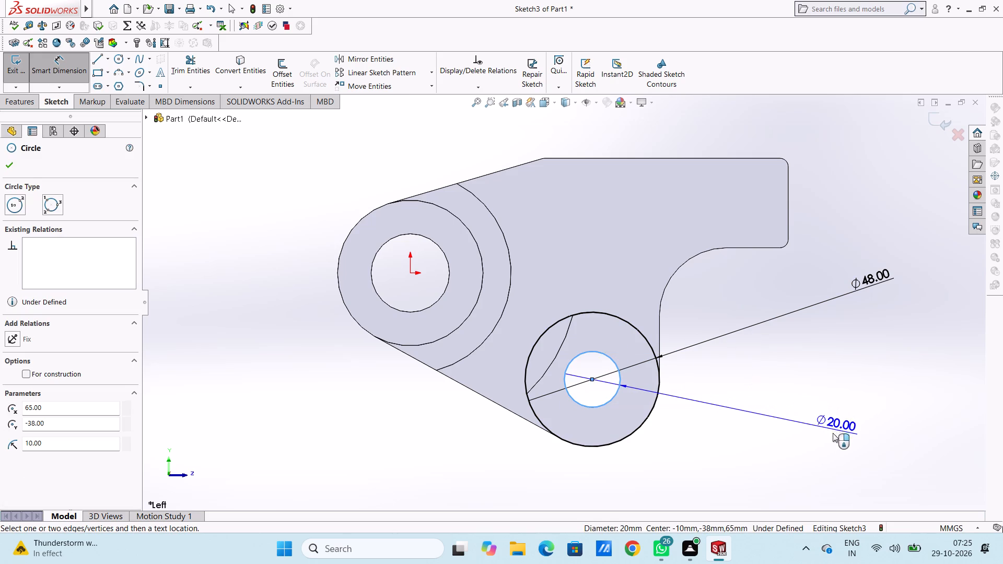
pyautogui.click(833, 437)
pyautogui.click(790, 420)
pyautogui.click(774, 393)
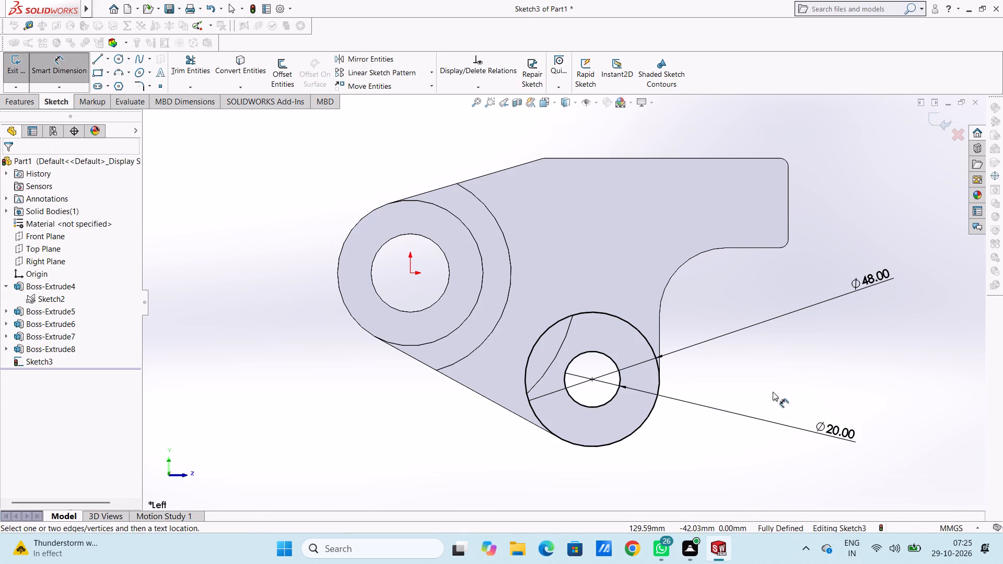
pyautogui.moveTo(825, 352); pyautogui.dragTo(773, 380, button='middle')
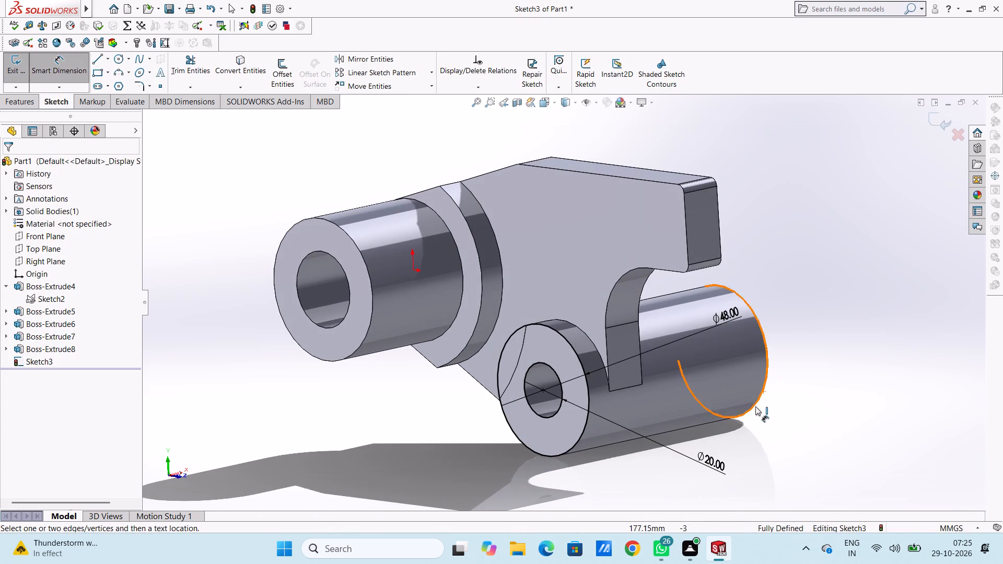
pyautogui.click(58, 70)
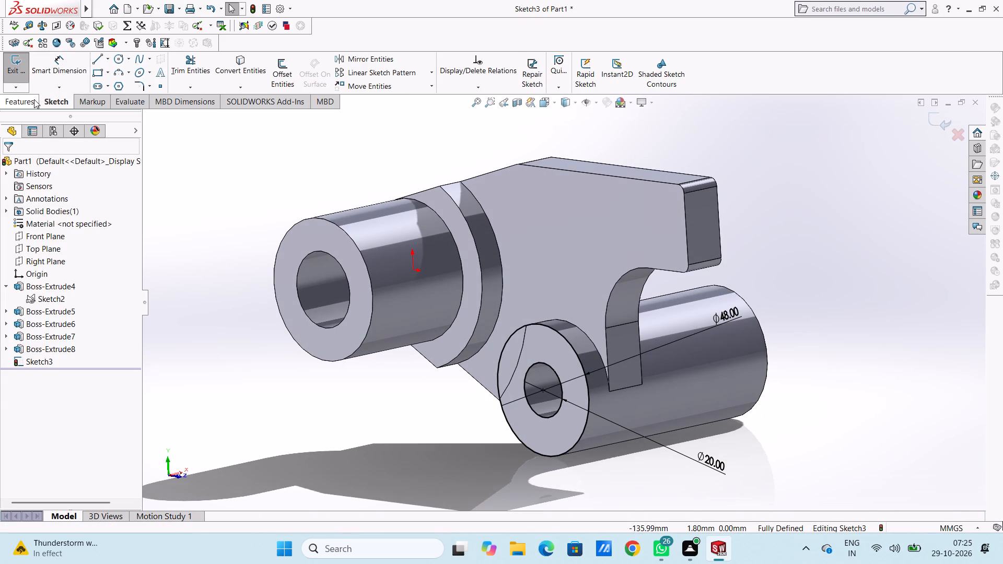
# Extrude the ring sketch 10 mm in the reversed direction, back towards the plate, merged with the body.
pyautogui.click(32, 102)
pyautogui.click(27, 76)
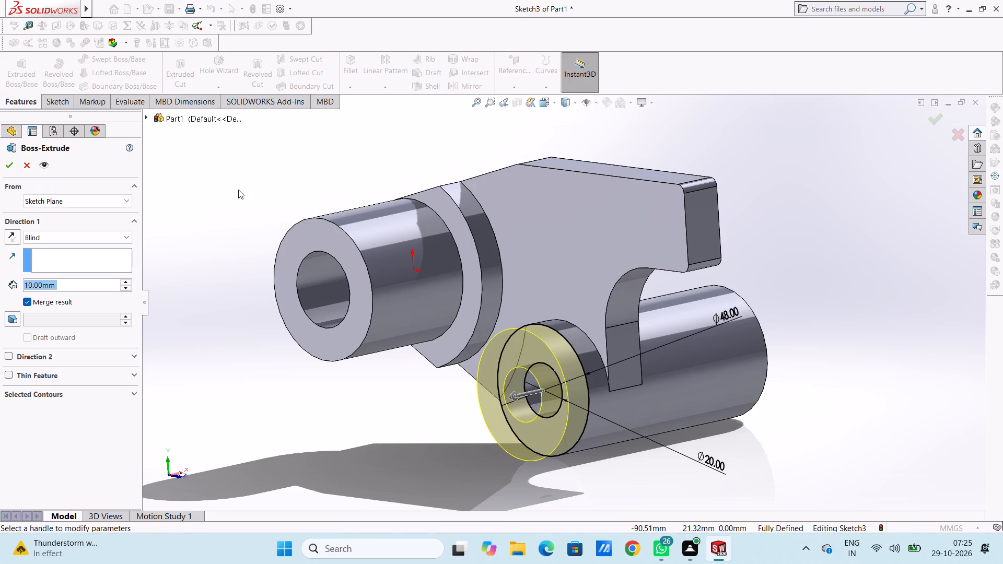
pyautogui.click(10, 234)
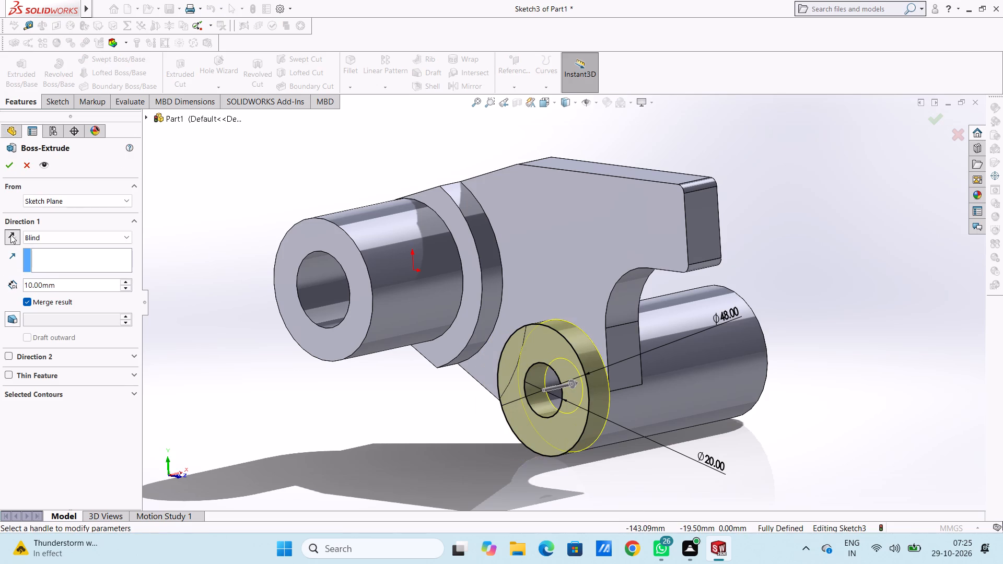
pyautogui.click(6, 170)
pyautogui.click(217, 208)
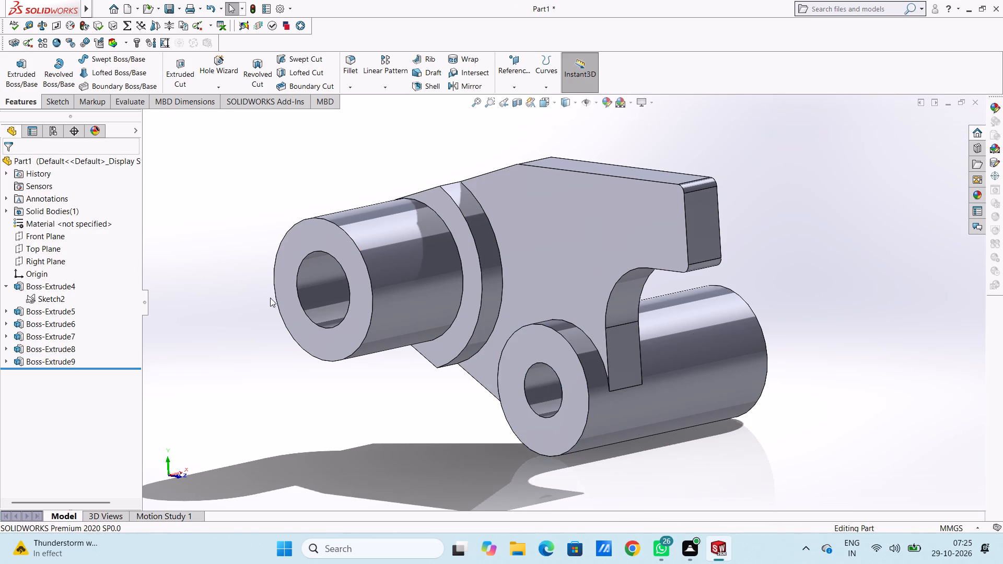
# Examine the bracket and its lower boss from several sides.
pyautogui.scroll(4, 277, 303)
pyautogui.moveTo(319, 354); pyautogui.dragTo(450, 417, button='middle')
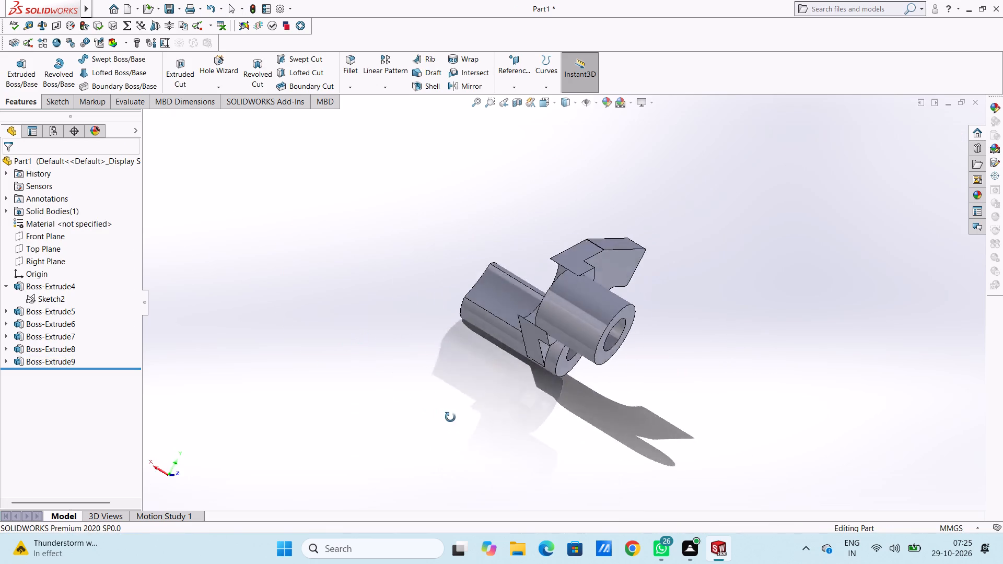
pyautogui.moveTo(450, 417); pyautogui.dragTo(270, 347, button='middle')
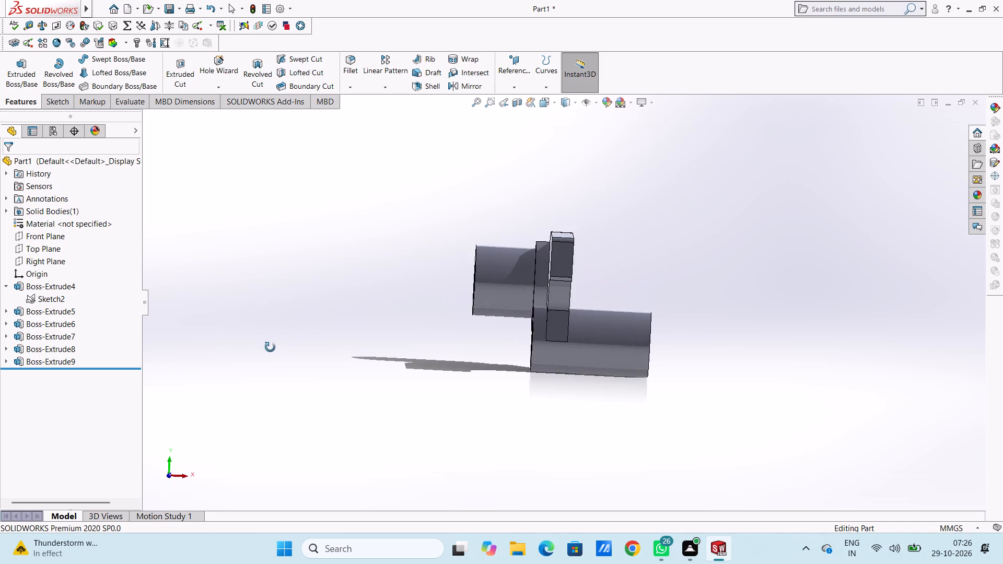
pyautogui.moveTo(270, 347); pyautogui.dragTo(231, 376, button='middle')
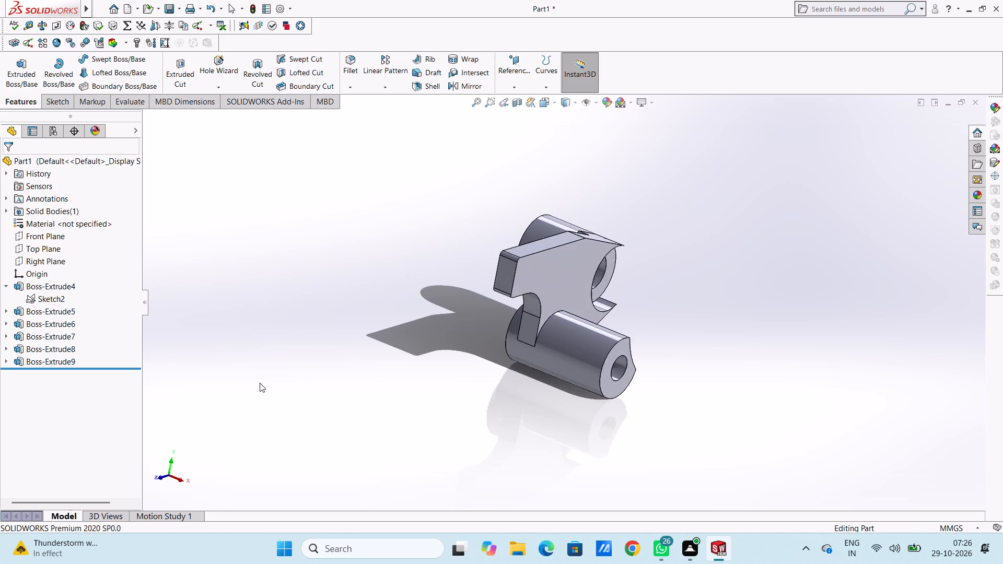
pyautogui.moveTo(424, 372); pyautogui.dragTo(379, 379, button='middle')
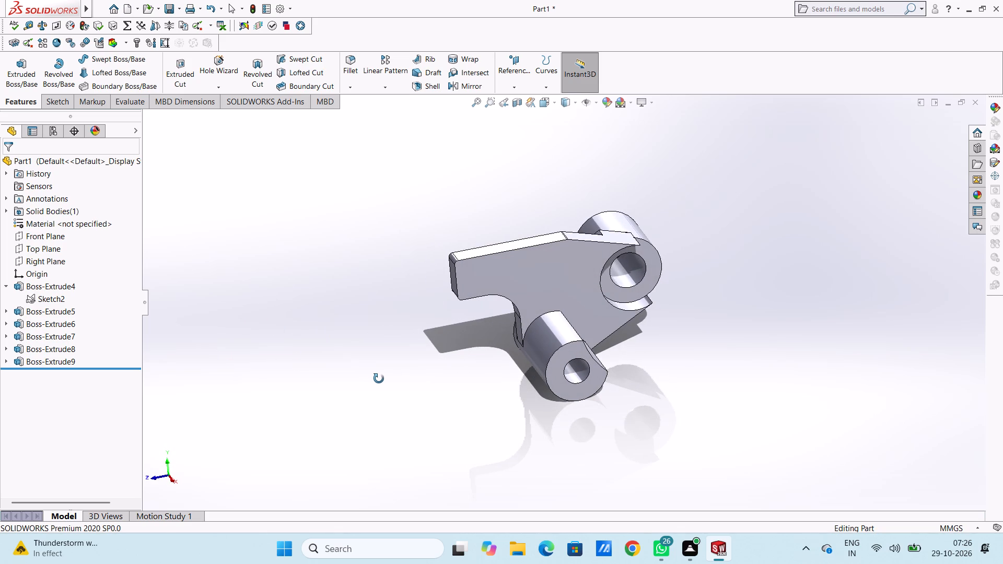
pyautogui.moveTo(379, 379); pyautogui.dragTo(361, 370, button='middle')
# On the plate's face in the Right view, sketch two horizontally aligned circles along the arm, about 17.8 mm and 13.7 mm in diameter.
pyautogui.hotkey('ctrl', '4')
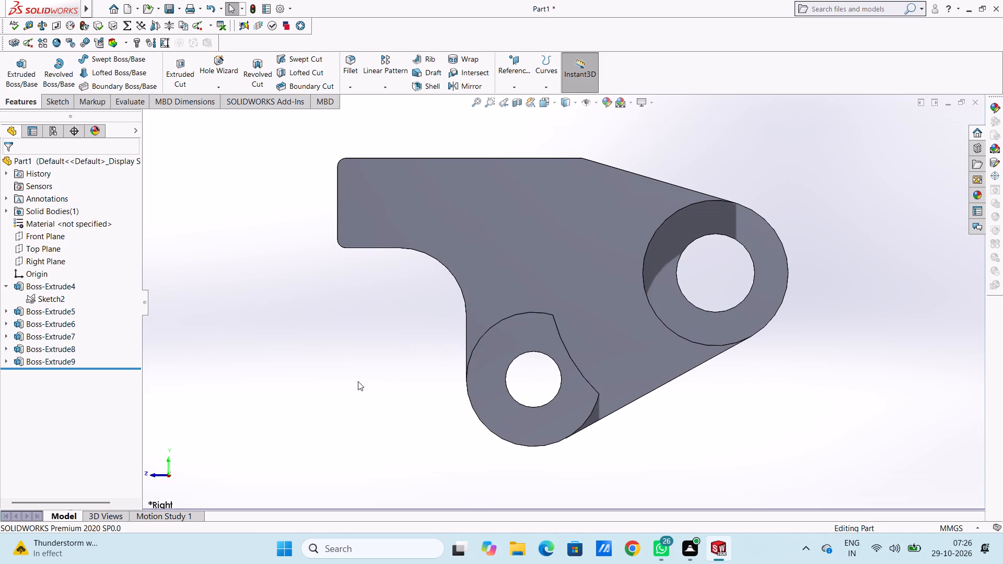
pyautogui.scroll(3, 496, 253)
pyautogui.scroll(-2, 515, 260)
pyautogui.click(515, 254)
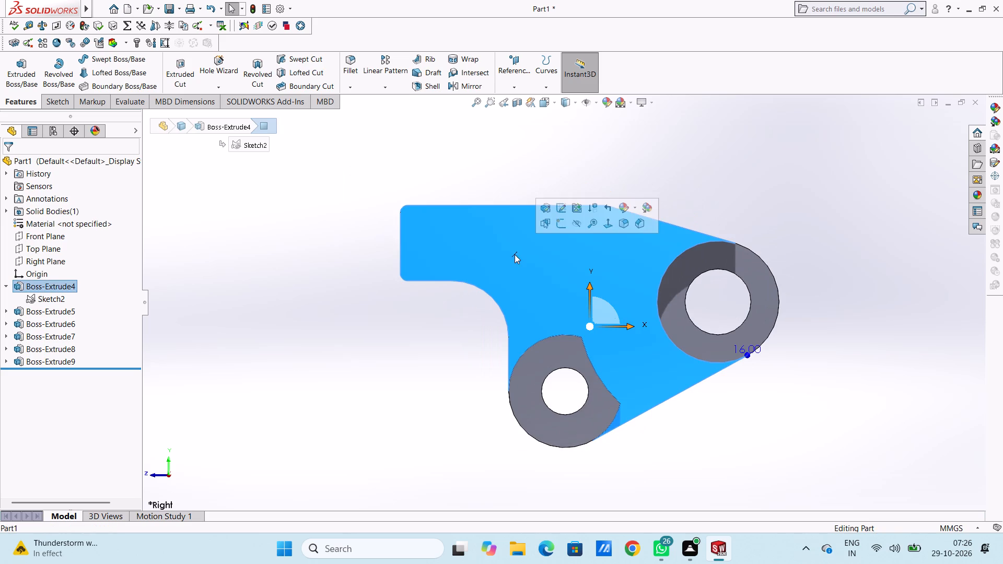
pyautogui.click(556, 225)
pyautogui.click(514, 178)
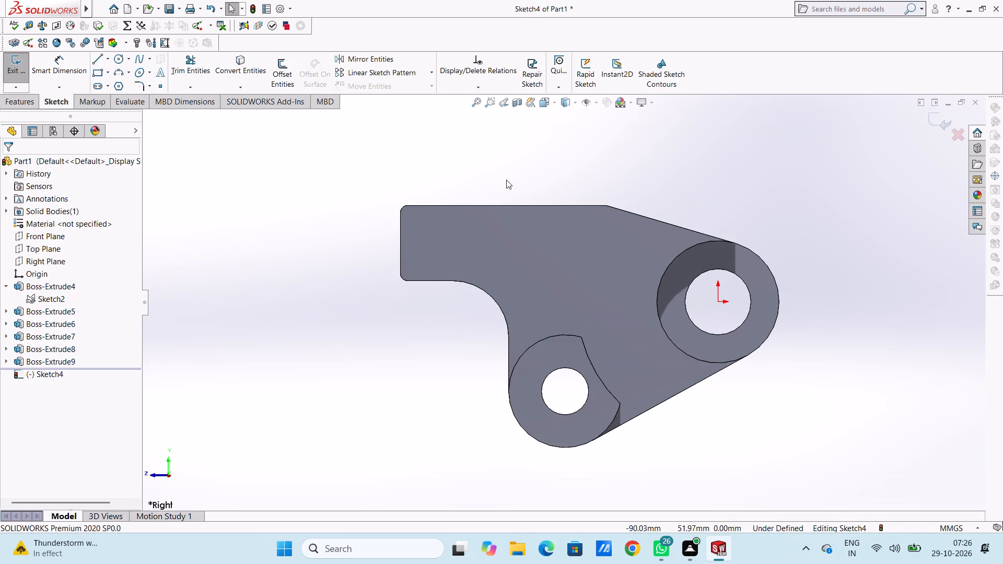
pyautogui.click(119, 64)
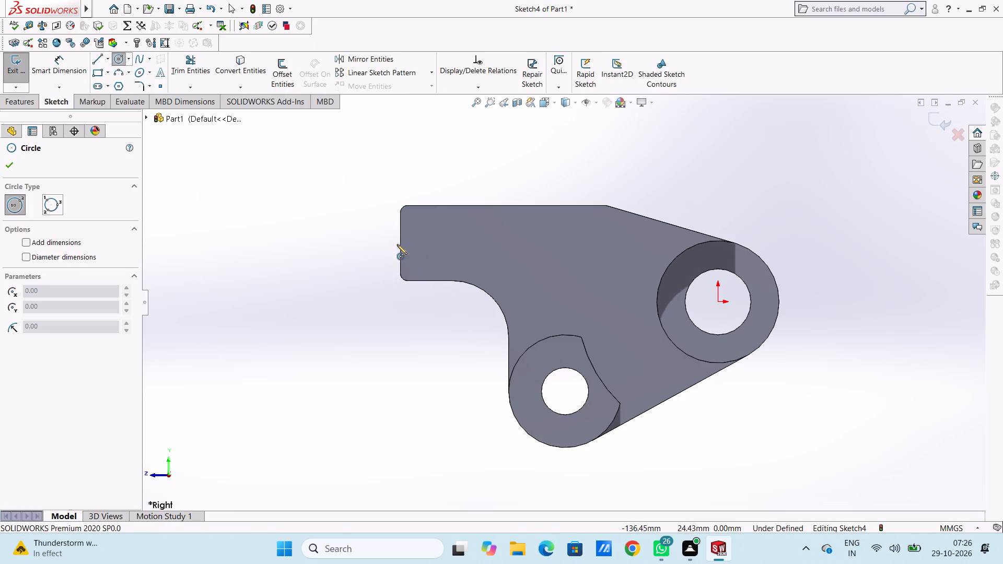
pyautogui.click(450, 239)
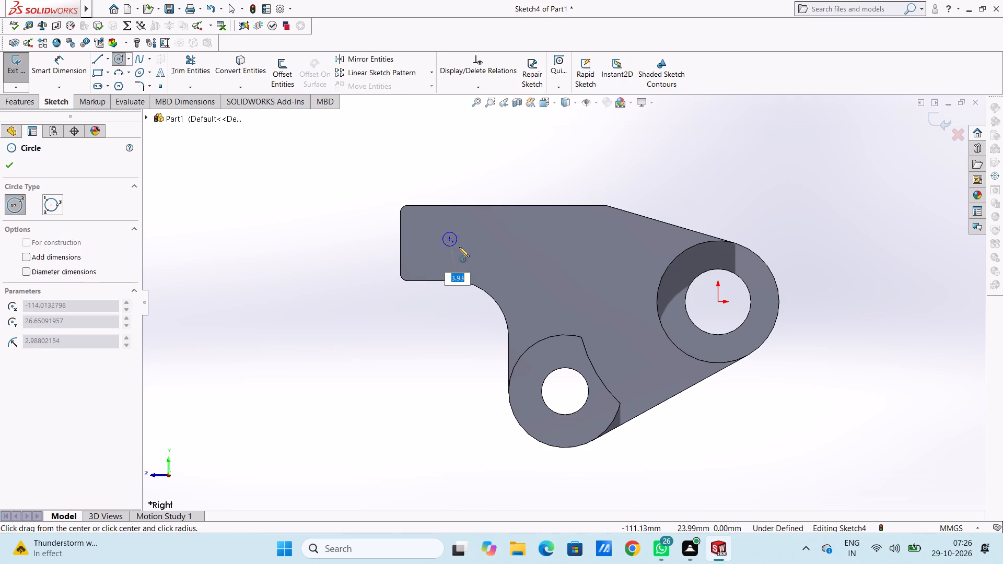
pyautogui.click(466, 252)
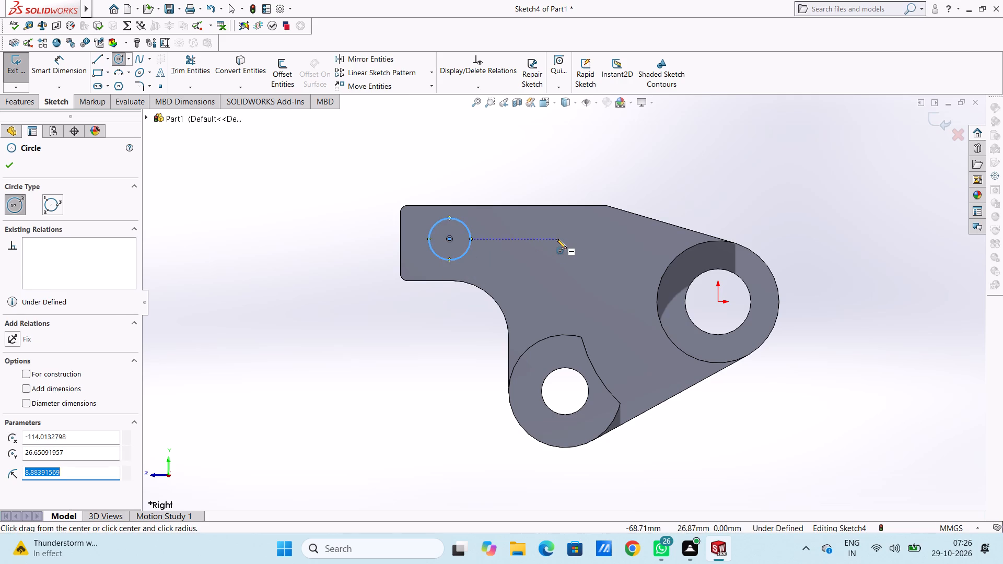
pyautogui.click(556, 239)
pyautogui.click(566, 252)
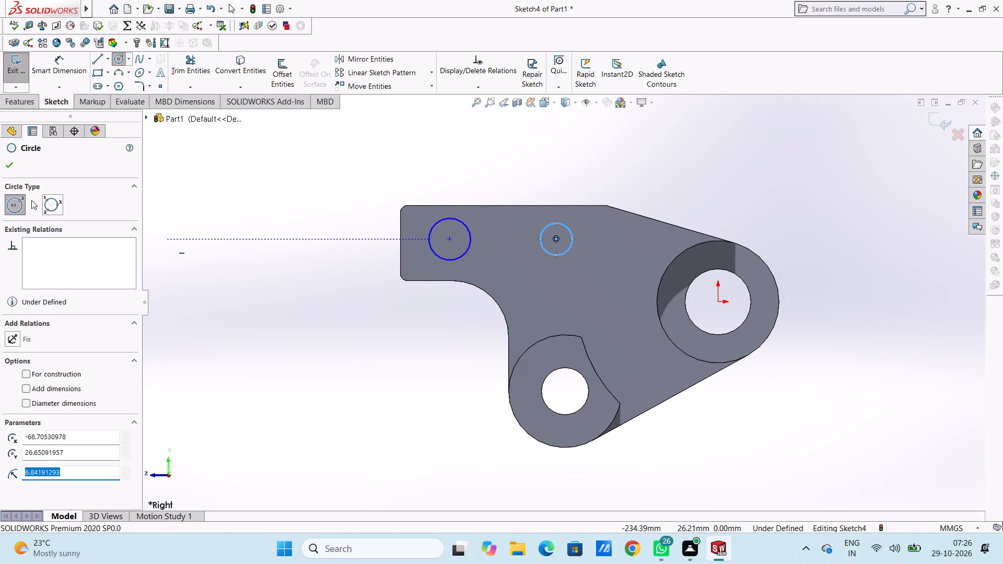
pyautogui.click(14, 168)
pyautogui.click(286, 197)
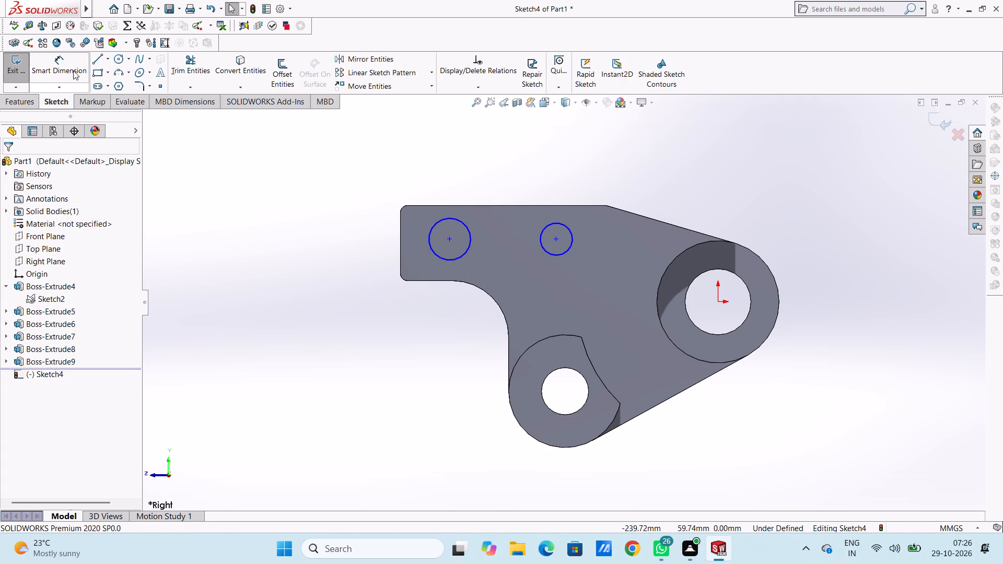
# Set the diameters of both circles on the arm to 10 mm.
pyautogui.click(73, 70)
pyautogui.click(435, 250)
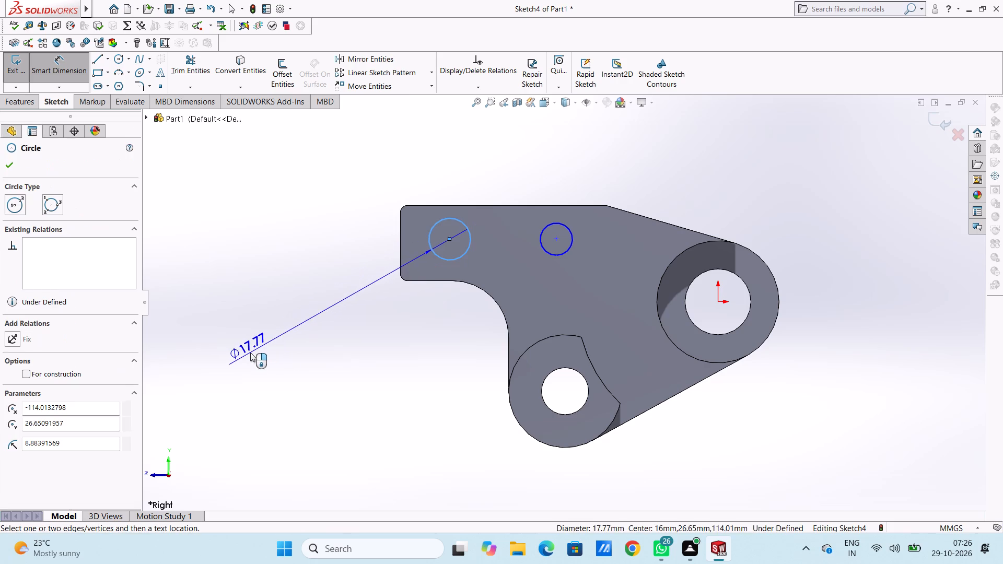
pyautogui.click(250, 352)
pyautogui.write('10')
pyautogui.press('Return')
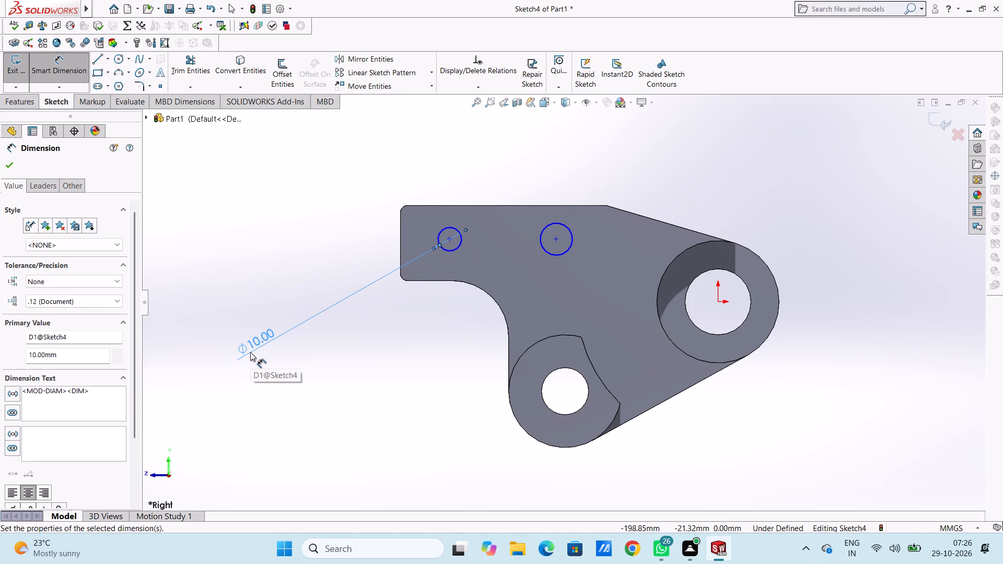
pyautogui.click(293, 277)
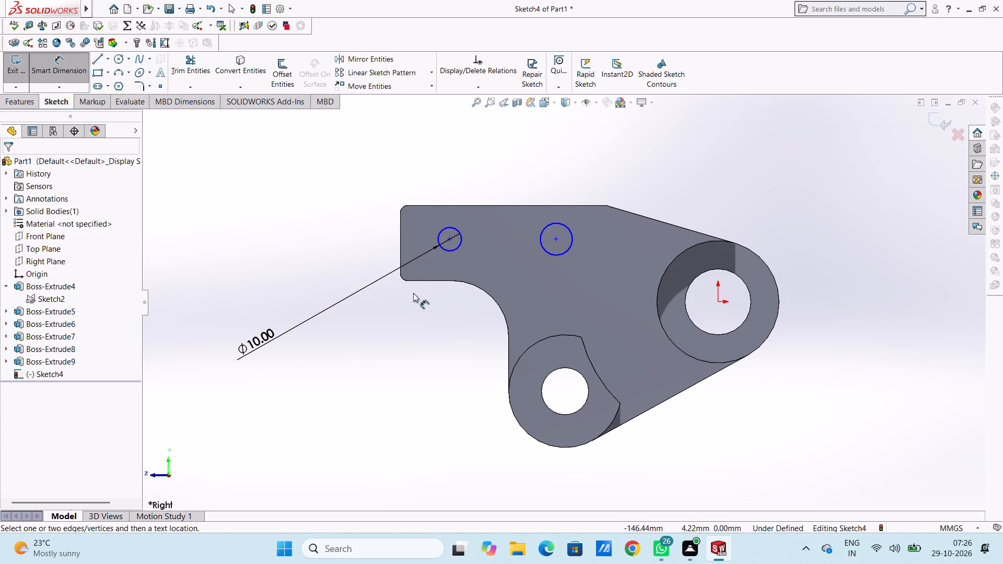
pyautogui.click(557, 256)
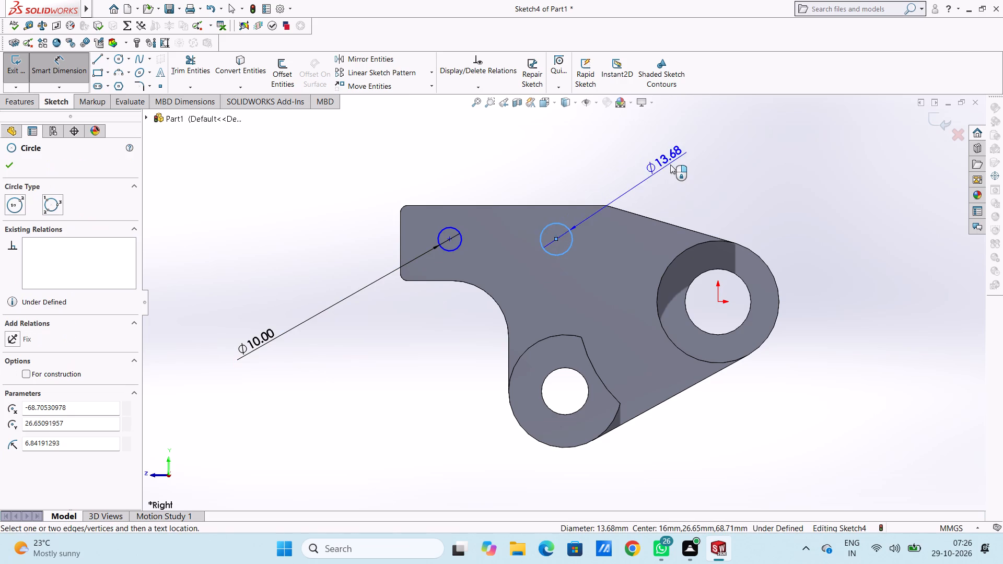
pyautogui.scroll(3, 670, 164)
pyautogui.click(682, 180)
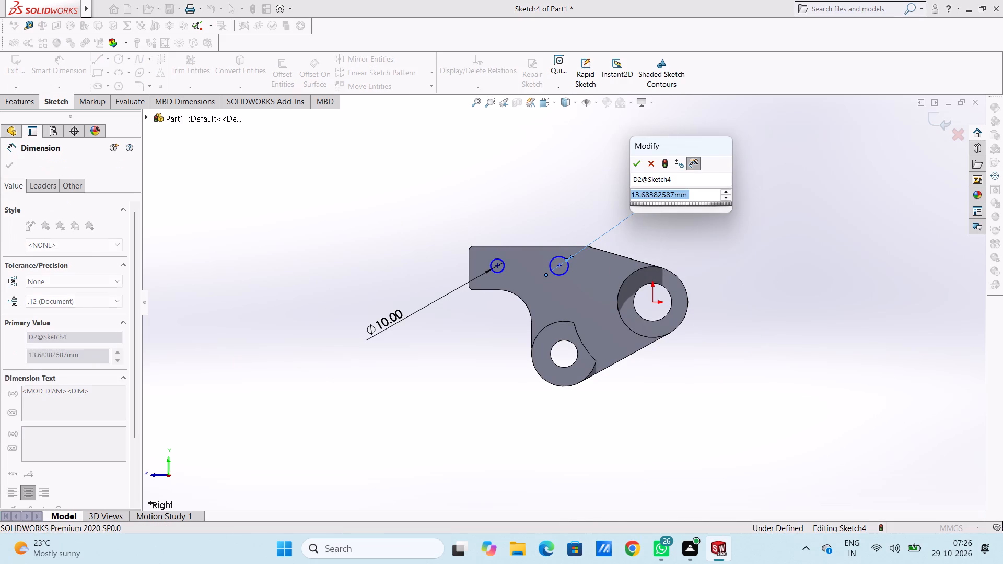
pyautogui.write('10')
pyautogui.press('Return')
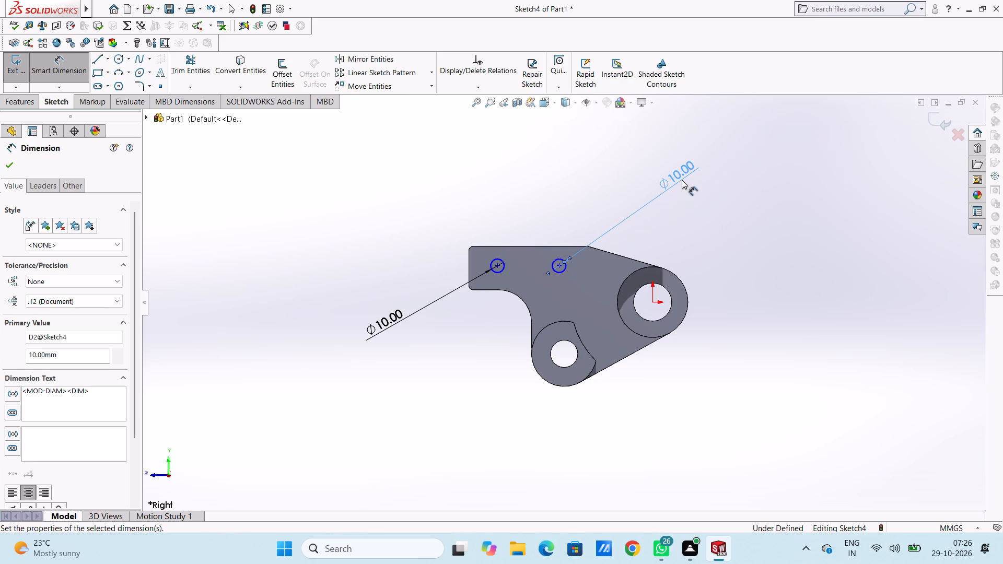
pyautogui.click(536, 174)
# Dimension the centres of both circles 16 mm below the arm's upper straight edge.
pyautogui.scroll(-3, 539, 293)
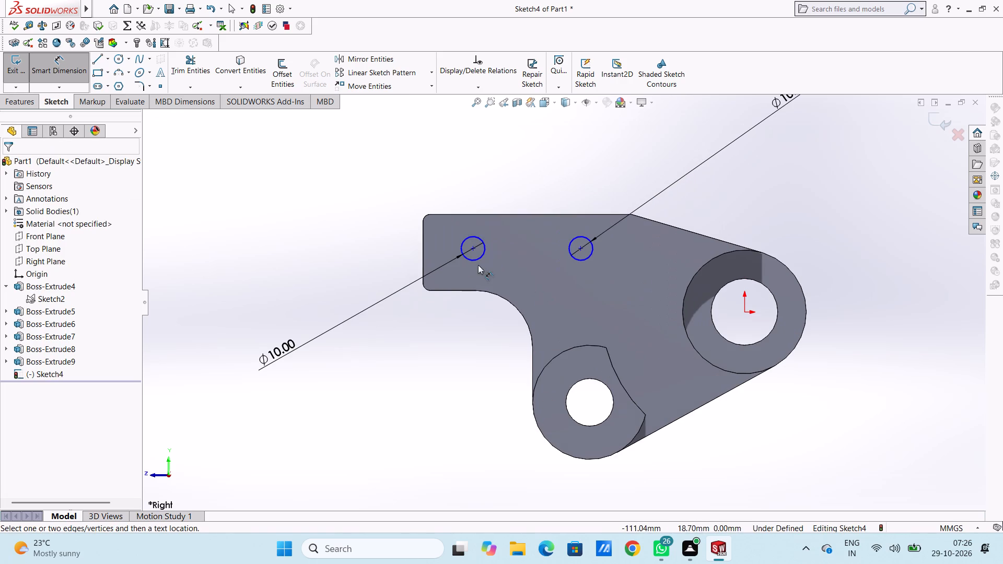
pyautogui.click(474, 249)
pyautogui.click(477, 213)
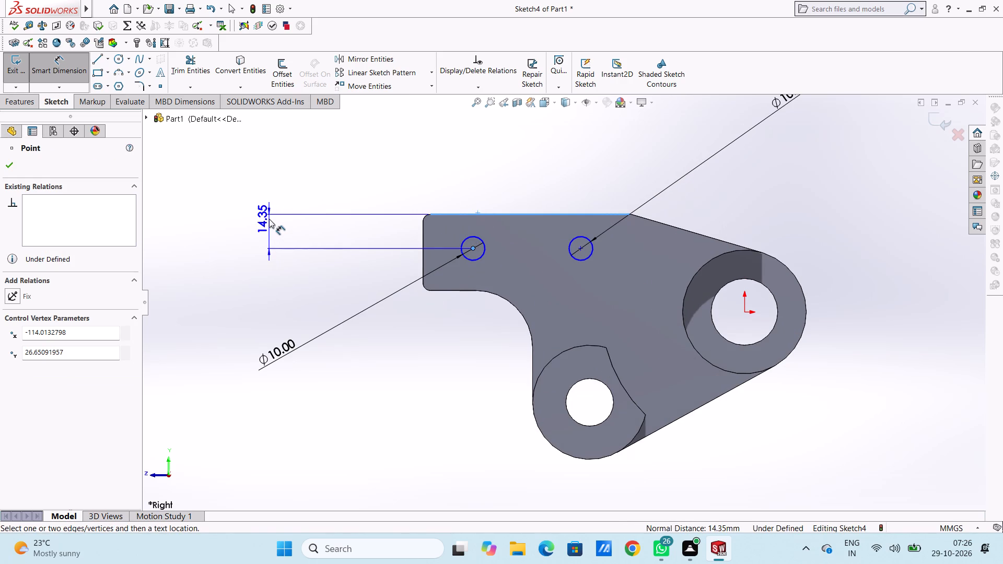
pyautogui.click(269, 219)
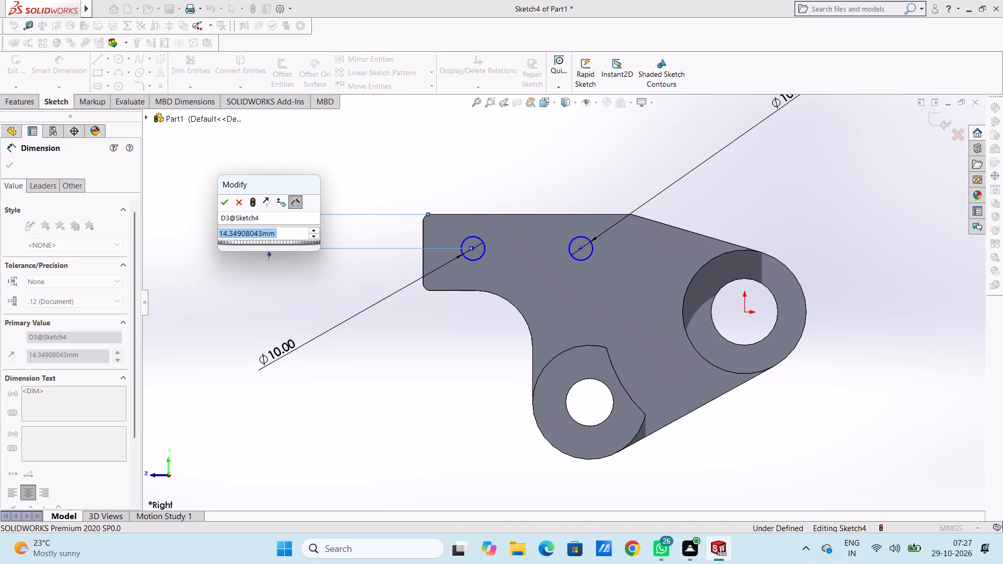
pyautogui.write('16')
pyautogui.press('Return')
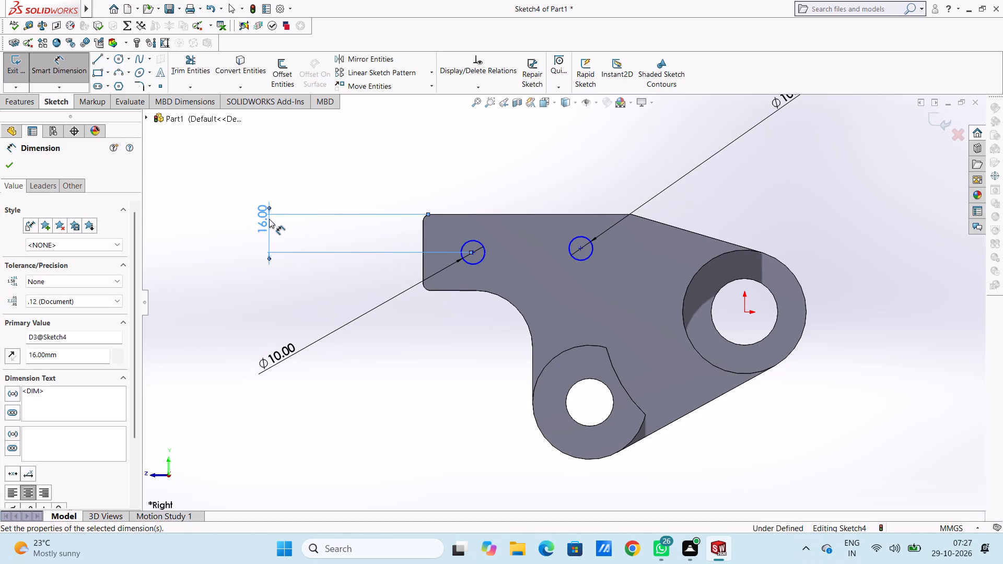
pyautogui.click(275, 278)
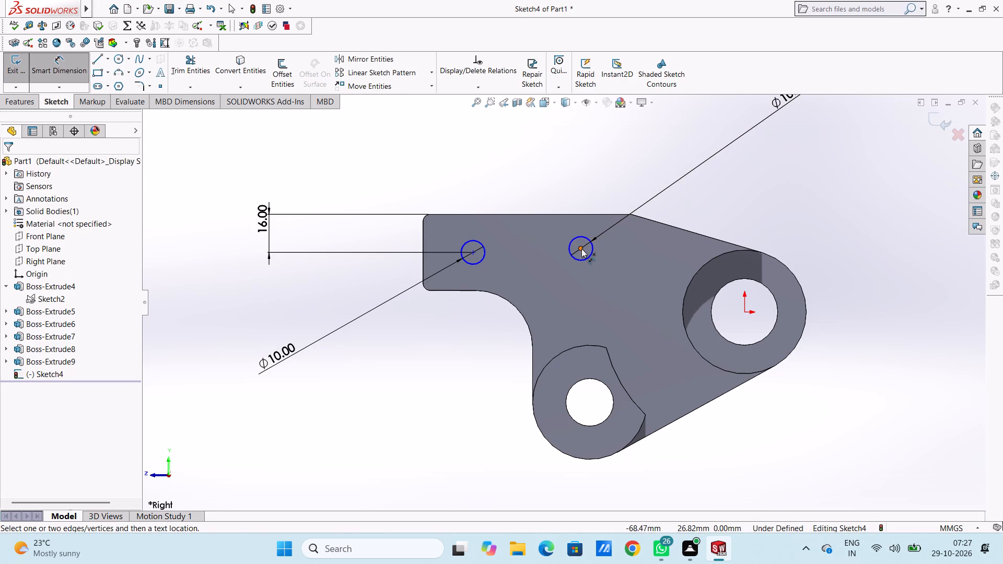
pyautogui.click(581, 249)
pyautogui.click(578, 215)
pyautogui.click(862, 225)
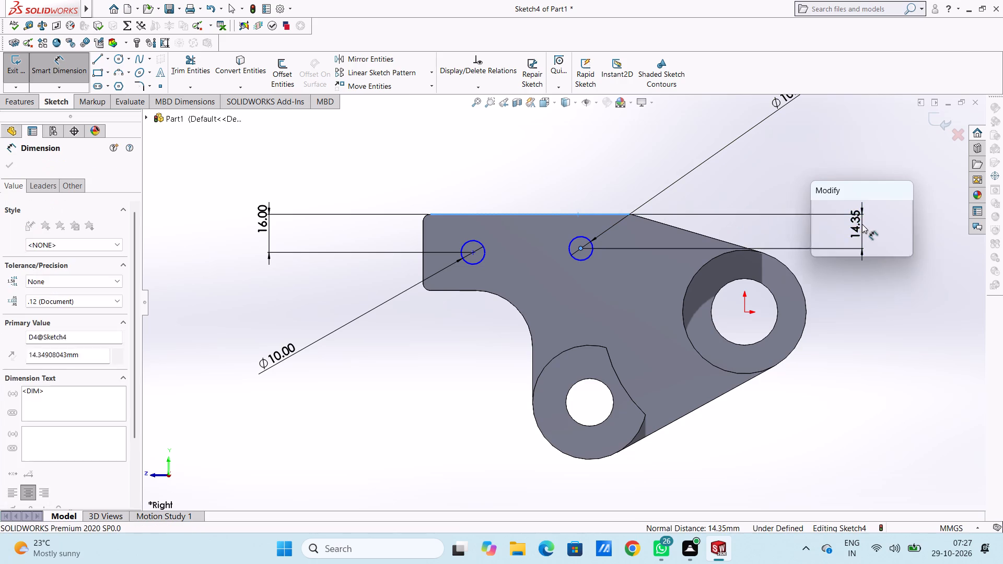
pyautogui.write('16')
pyautogui.press('Return')
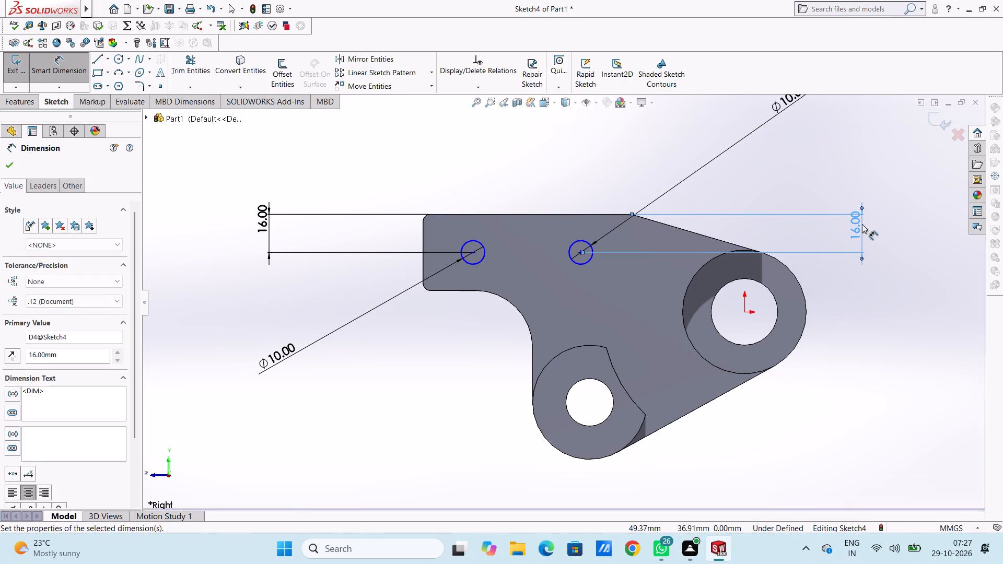
pyautogui.click(563, 189)
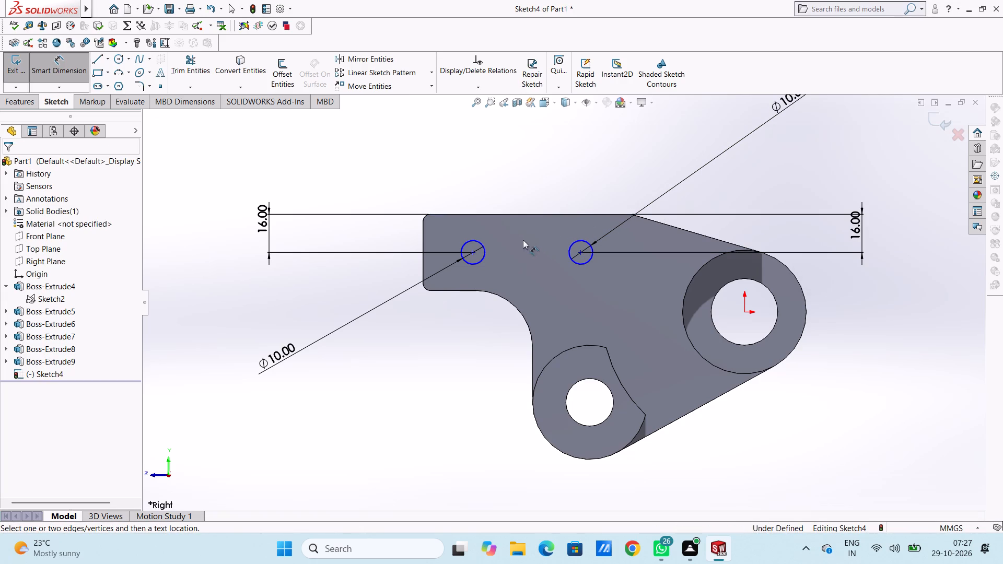
# Set the centre-to-centre distance between the two circles on the arm to 55 mm.
pyautogui.click(472, 254)
pyautogui.click(585, 252)
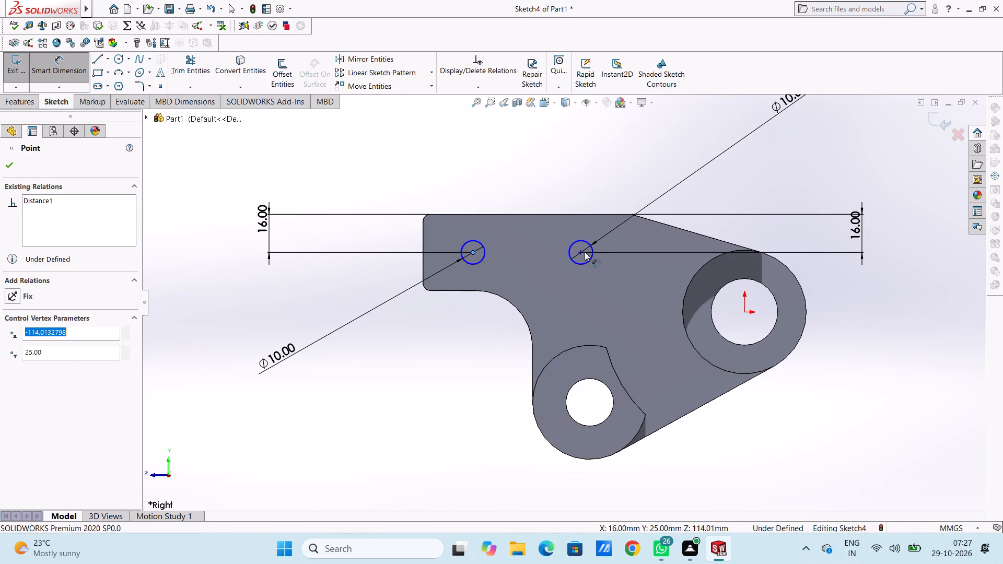
pyautogui.click(580, 252)
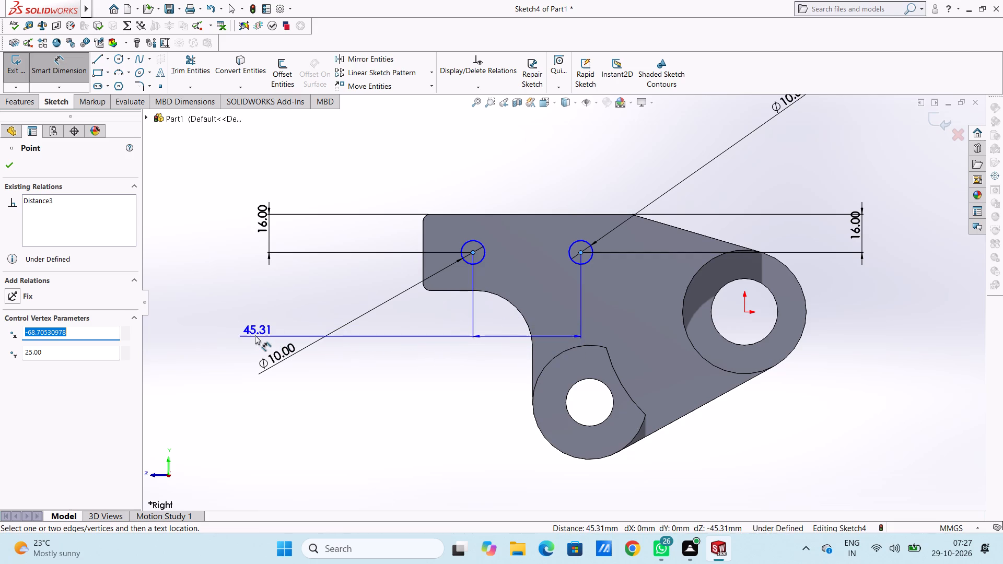
pyautogui.click(241, 329)
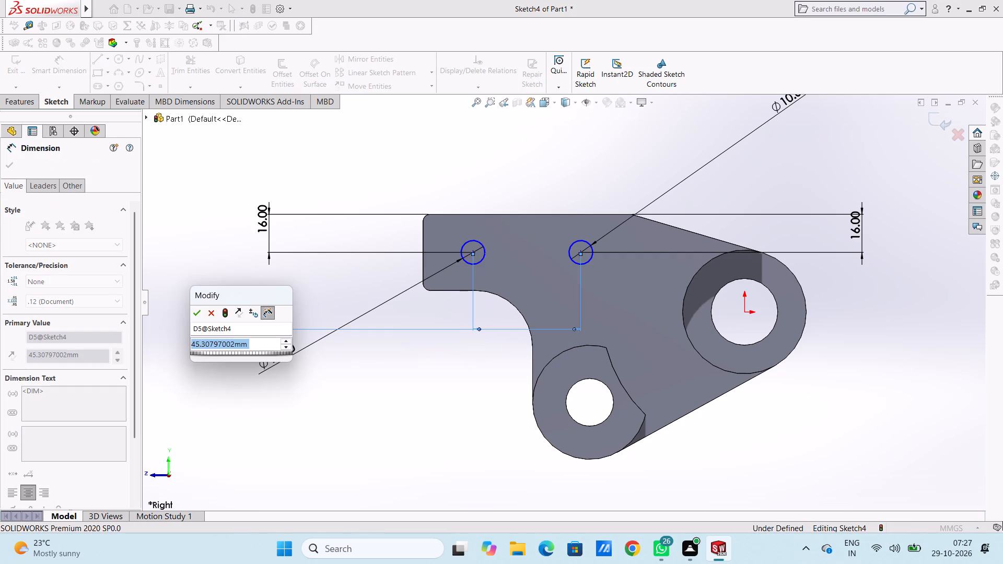
pyautogui.write('55')
pyautogui.press('Return')
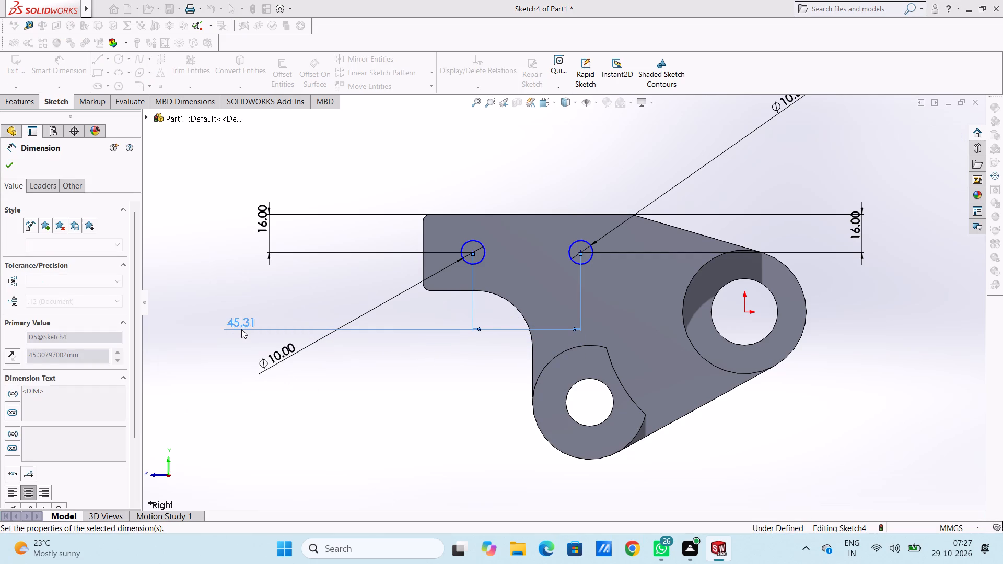
pyautogui.click(310, 295)
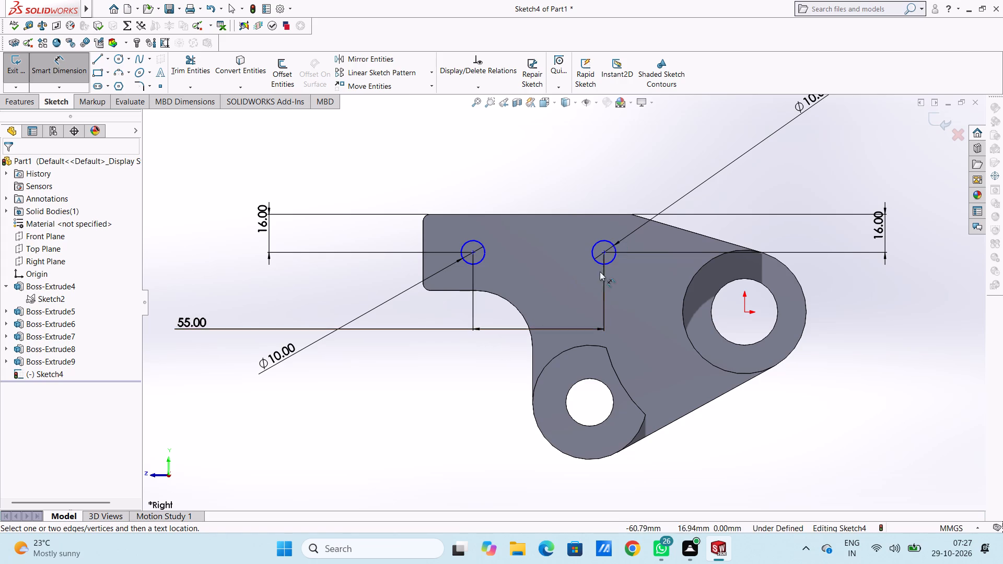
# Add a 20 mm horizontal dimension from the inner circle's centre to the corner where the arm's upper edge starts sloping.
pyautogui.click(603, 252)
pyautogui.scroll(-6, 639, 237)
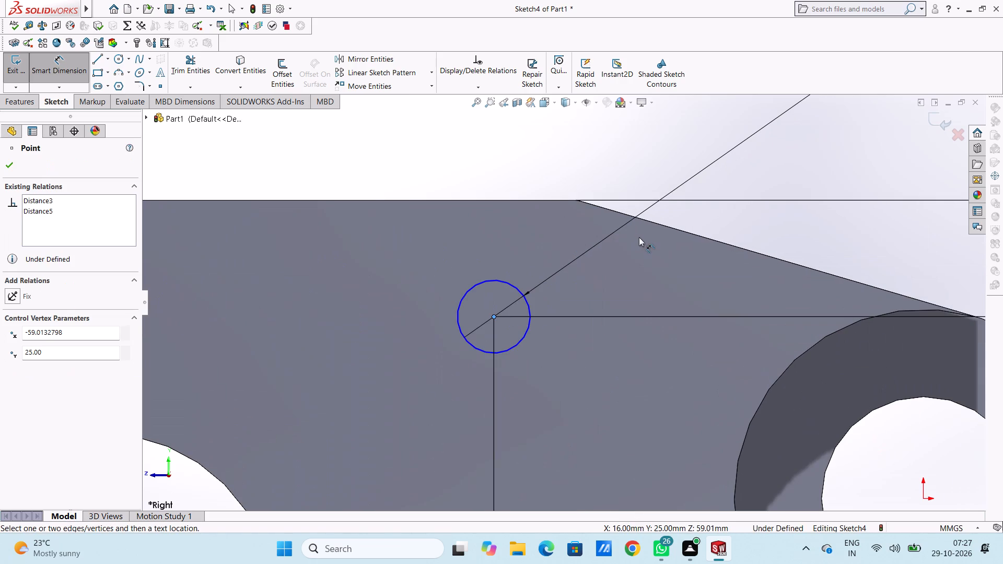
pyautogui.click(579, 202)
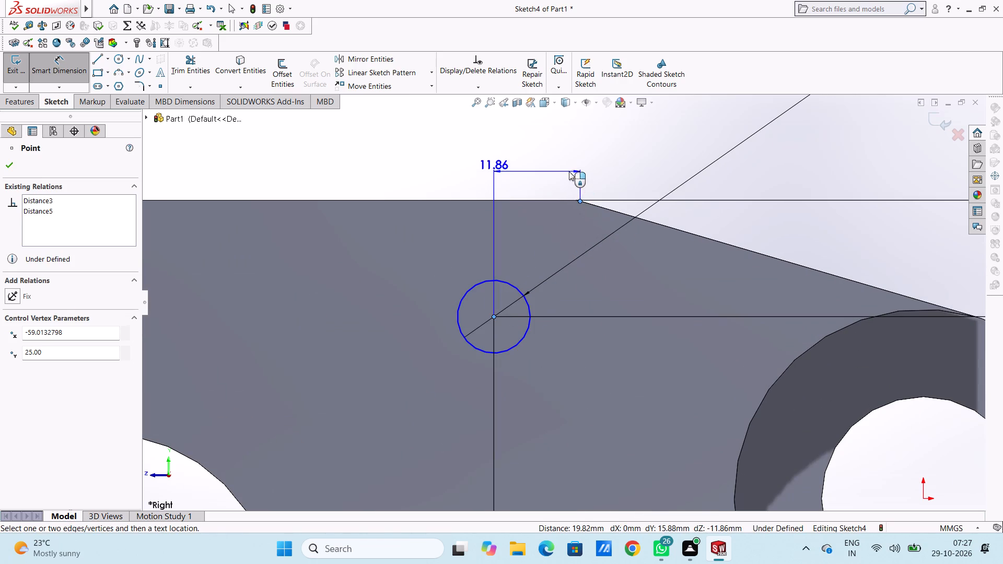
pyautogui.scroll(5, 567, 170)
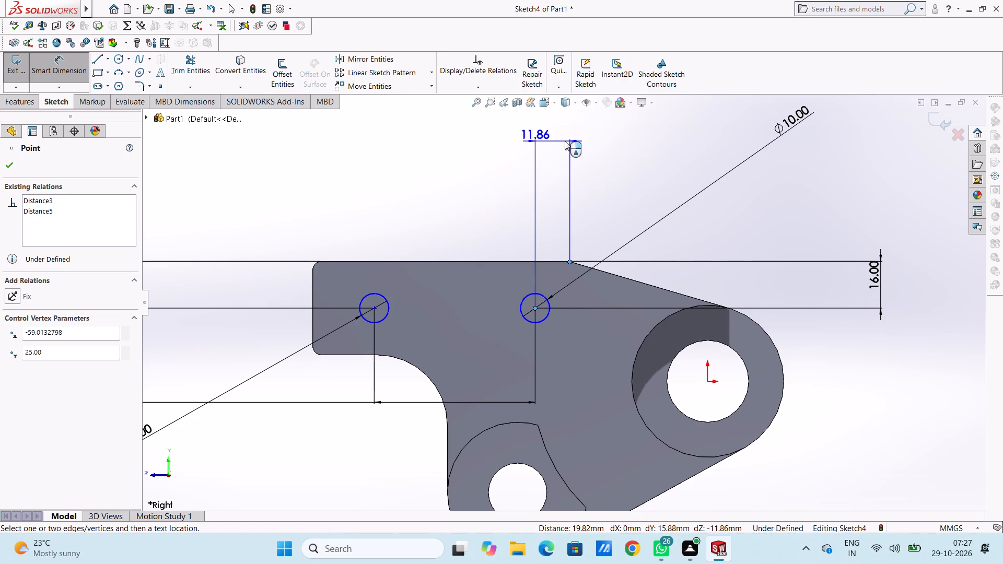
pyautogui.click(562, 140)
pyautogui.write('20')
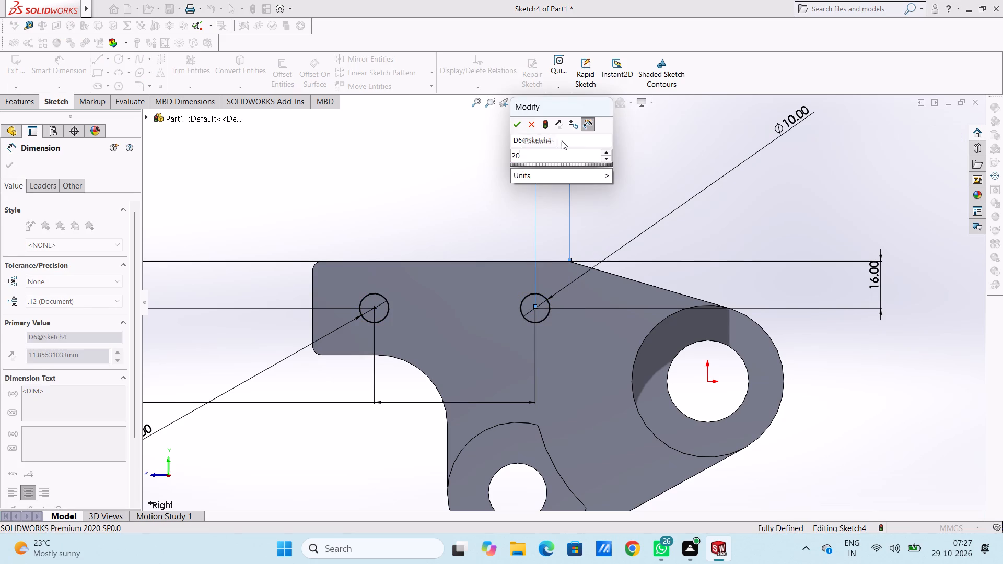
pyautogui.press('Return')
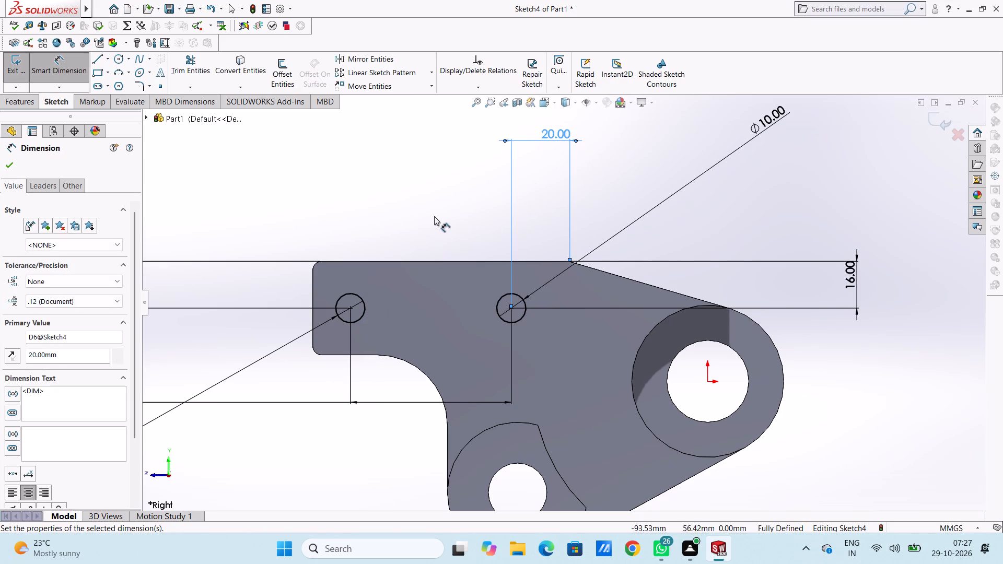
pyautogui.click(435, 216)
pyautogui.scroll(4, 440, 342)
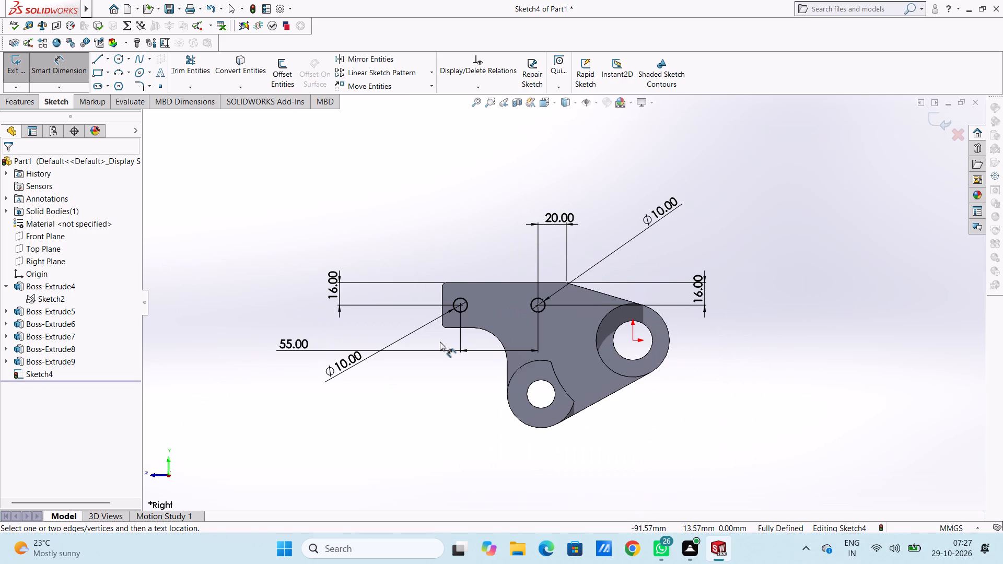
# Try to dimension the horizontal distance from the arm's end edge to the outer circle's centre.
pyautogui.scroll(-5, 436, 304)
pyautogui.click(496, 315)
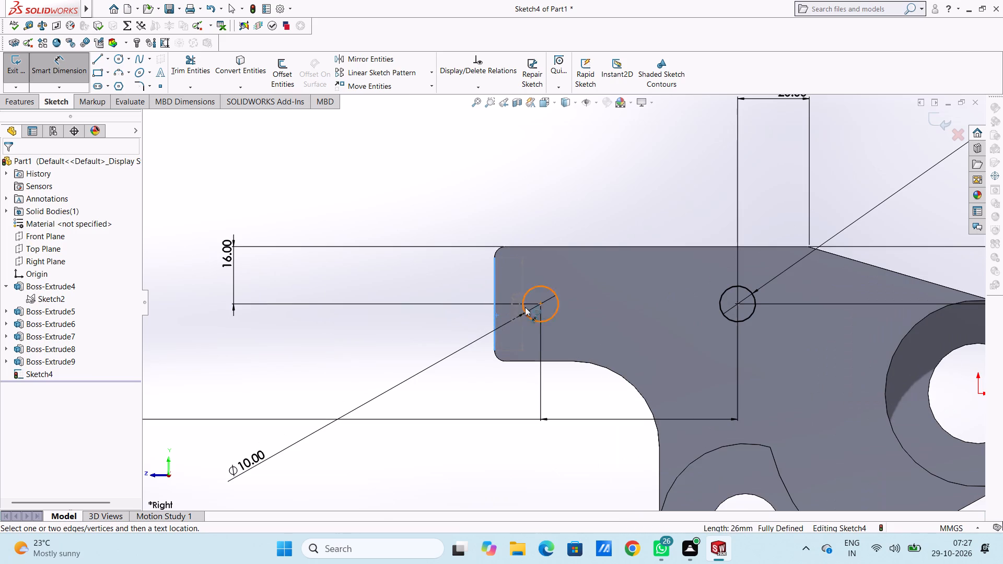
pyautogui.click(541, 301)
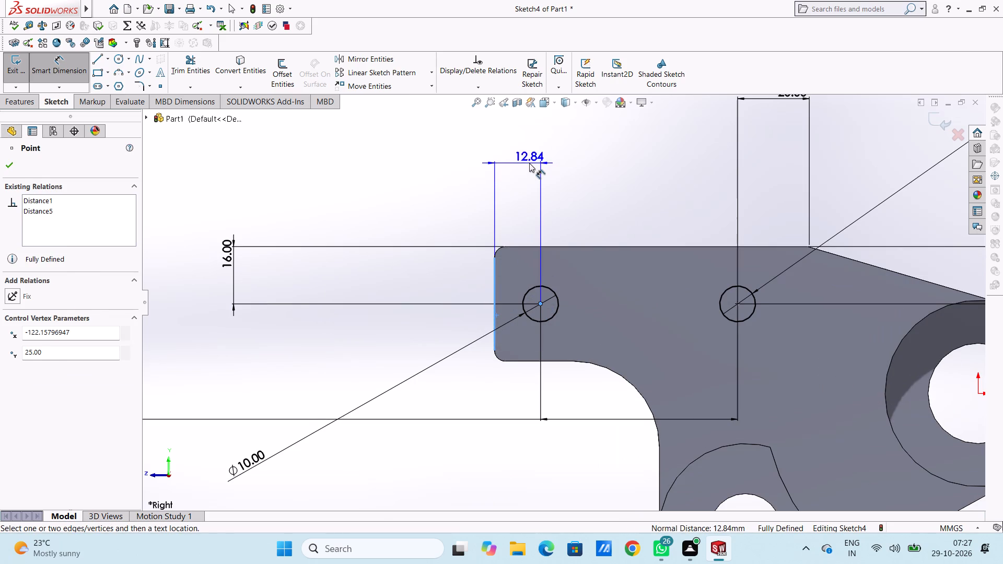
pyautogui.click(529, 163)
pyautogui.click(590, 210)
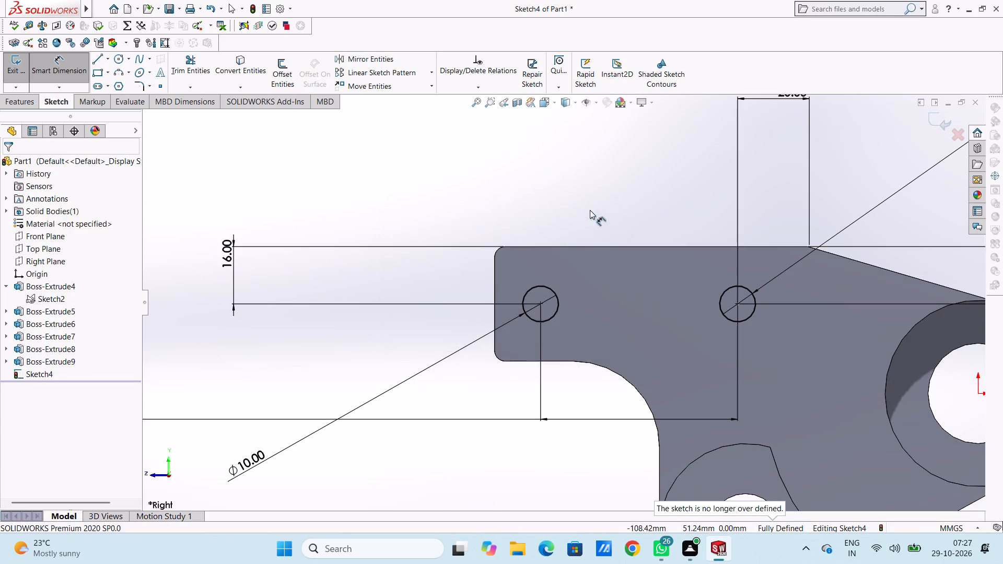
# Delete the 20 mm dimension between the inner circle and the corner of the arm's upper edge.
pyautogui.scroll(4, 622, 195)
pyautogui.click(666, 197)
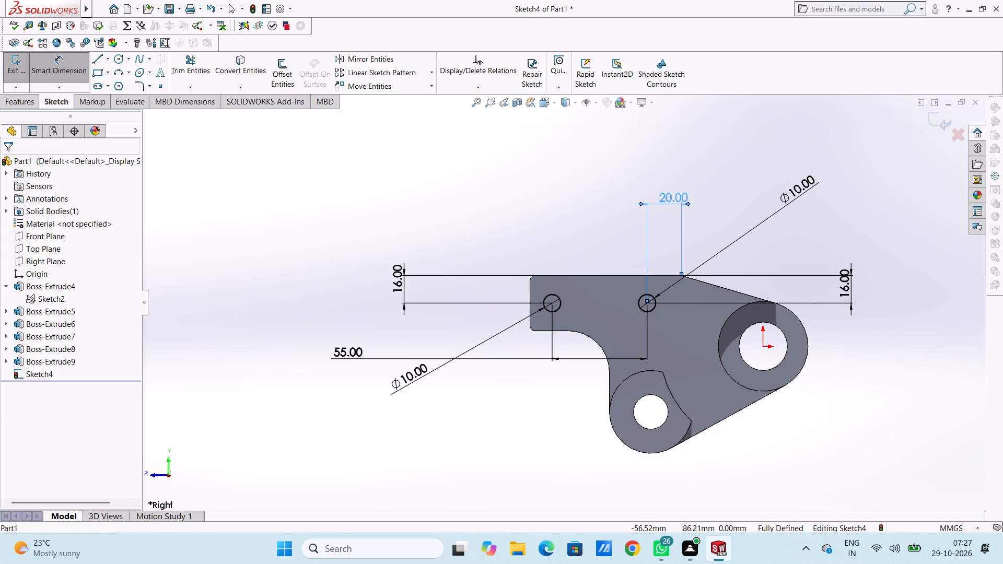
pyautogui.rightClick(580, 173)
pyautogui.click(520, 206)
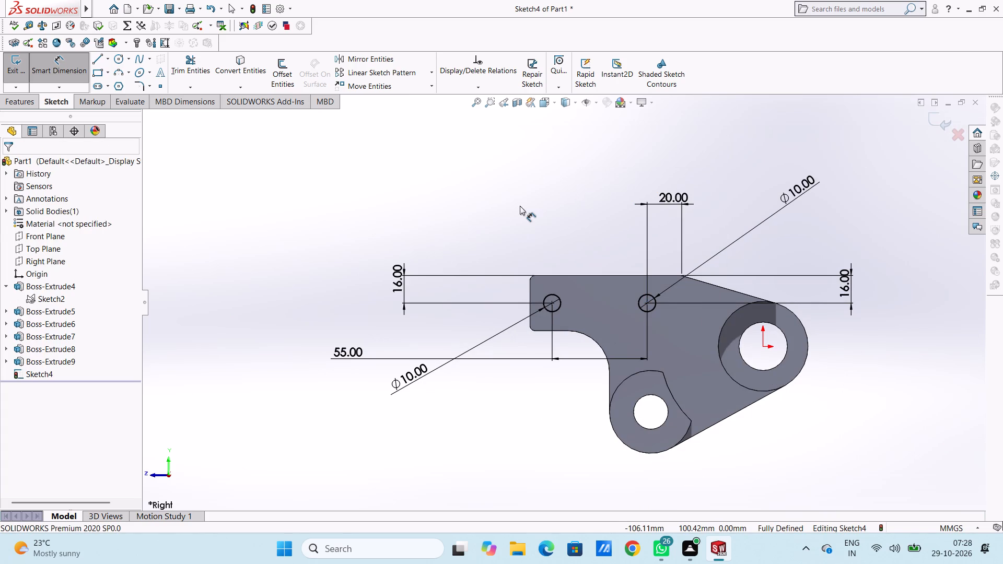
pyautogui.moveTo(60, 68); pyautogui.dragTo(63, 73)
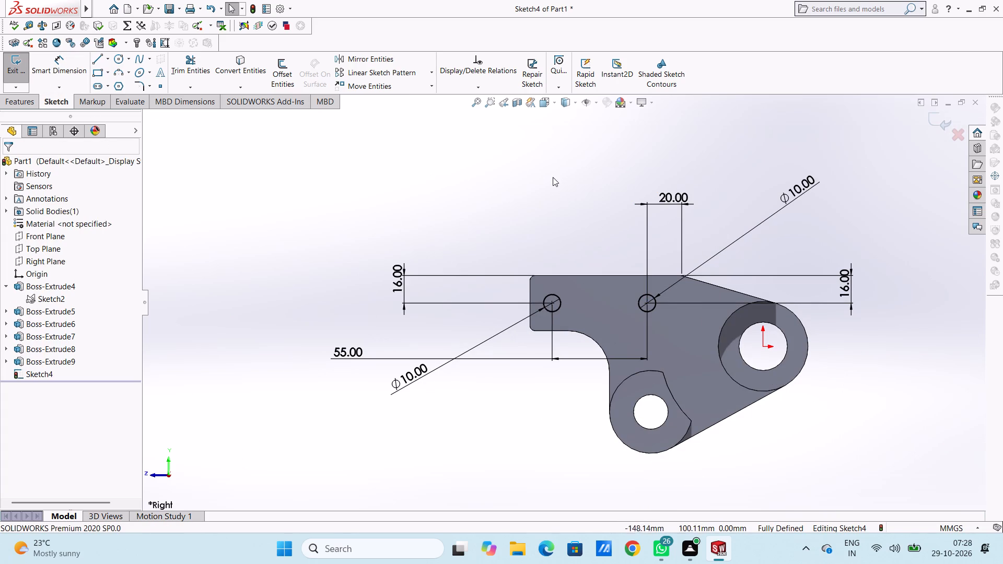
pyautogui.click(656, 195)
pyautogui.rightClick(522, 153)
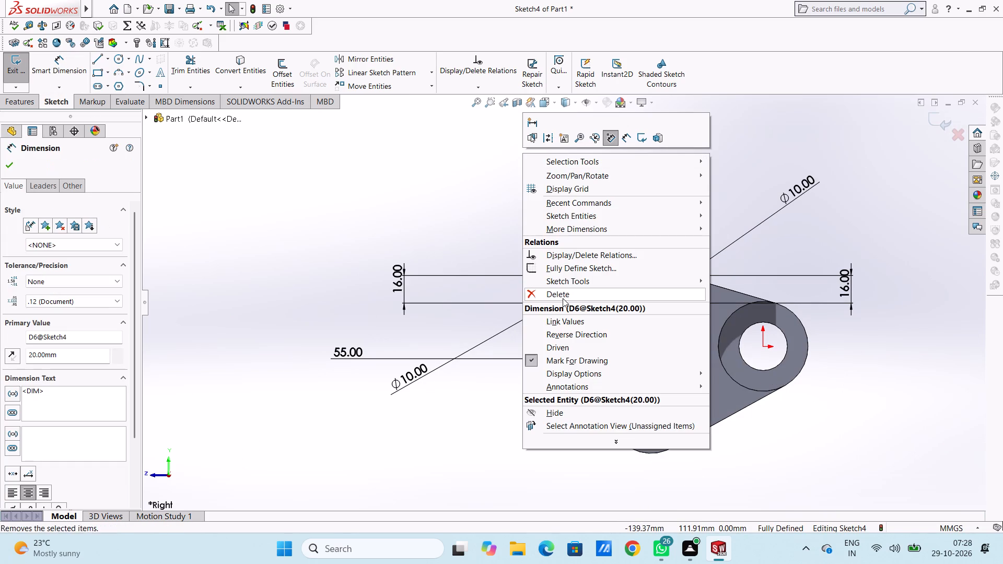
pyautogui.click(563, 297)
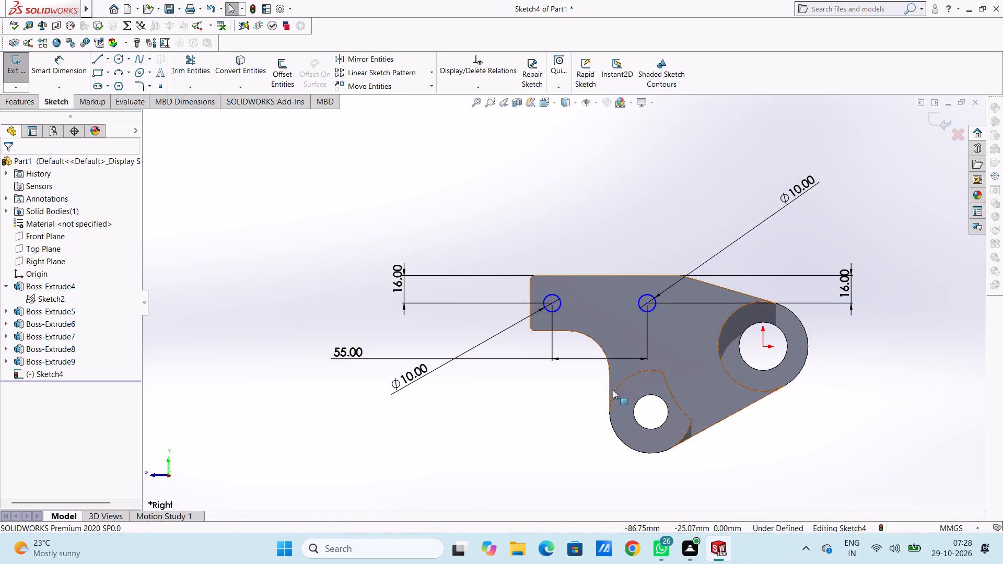
# Dimension the outer circle's centre 15 mm from the arm's vertical end edge.
pyautogui.click(72, 66)
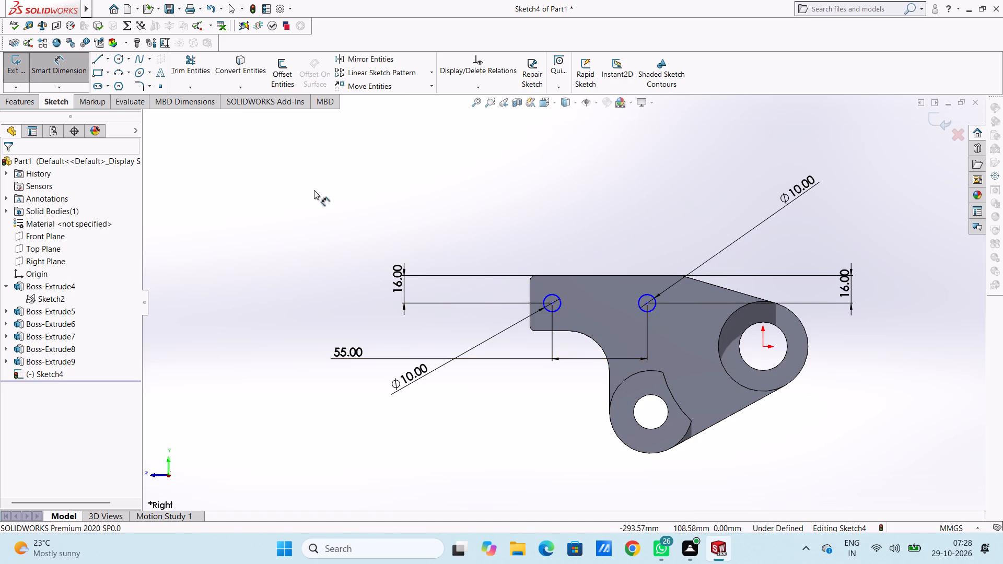
pyautogui.click(551, 304)
pyautogui.click(530, 290)
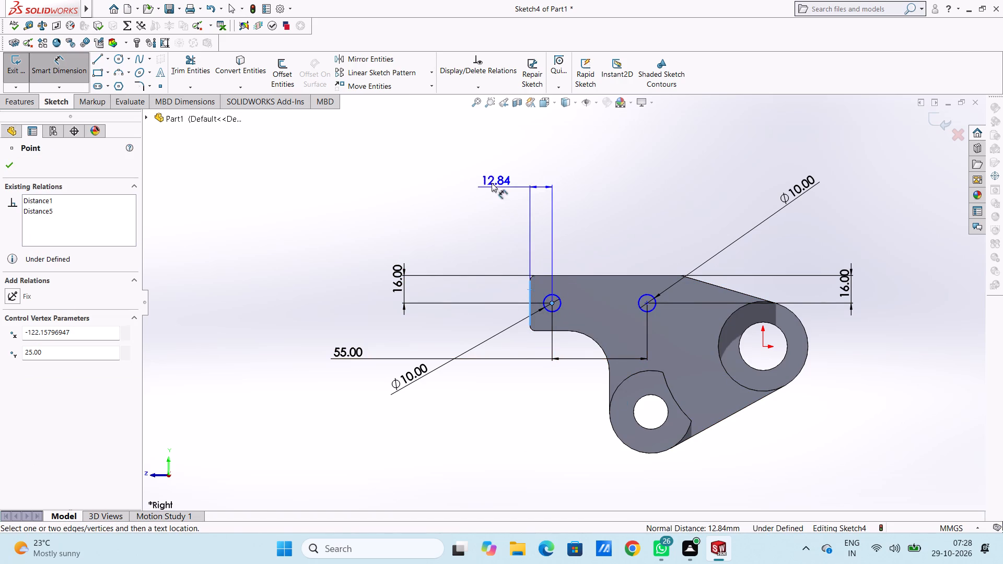
pyautogui.click(372, 145)
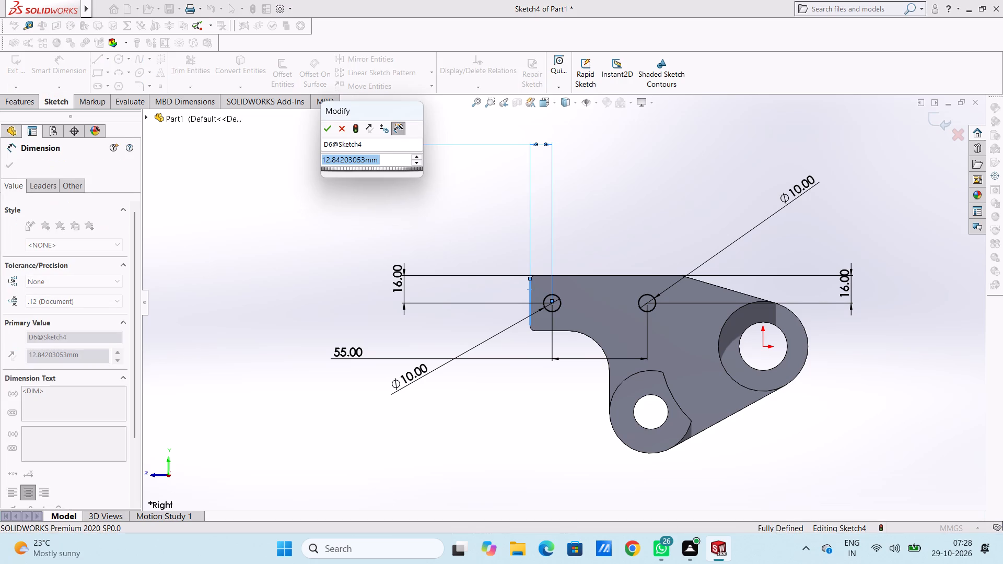
pyautogui.write('90')
pyautogui.press('-')
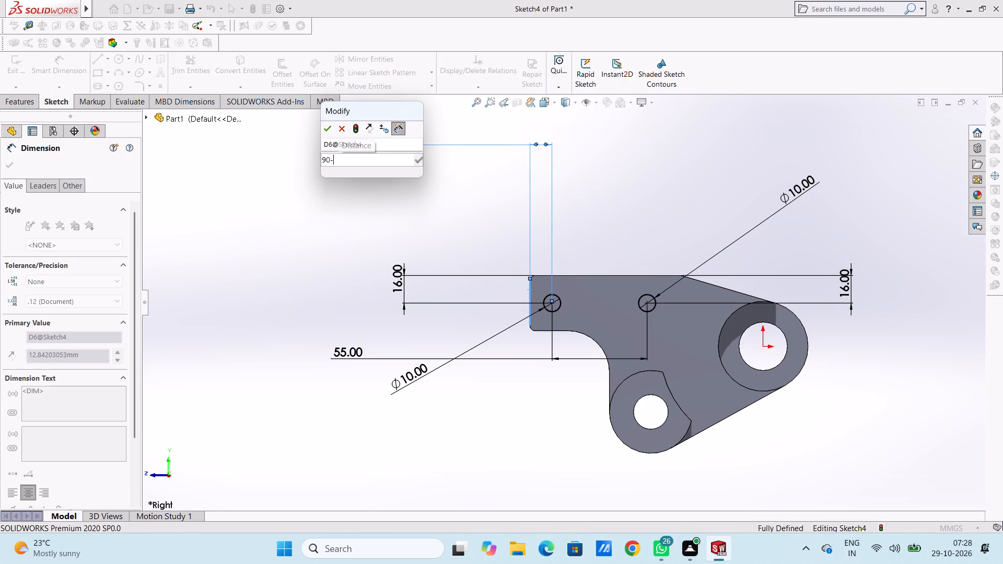
pyautogui.write('55')
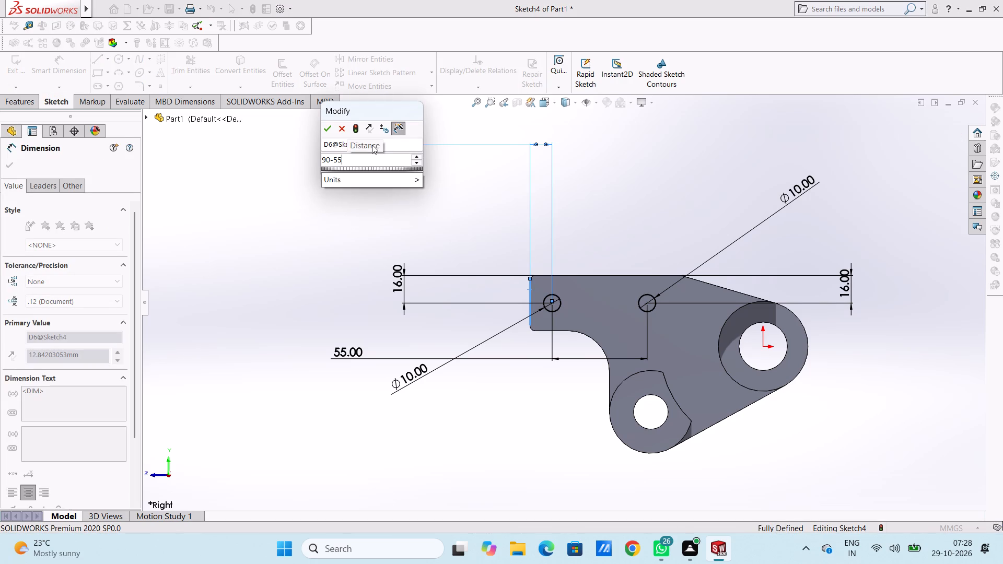
pyautogui.write('-20')
pyautogui.press('Return')
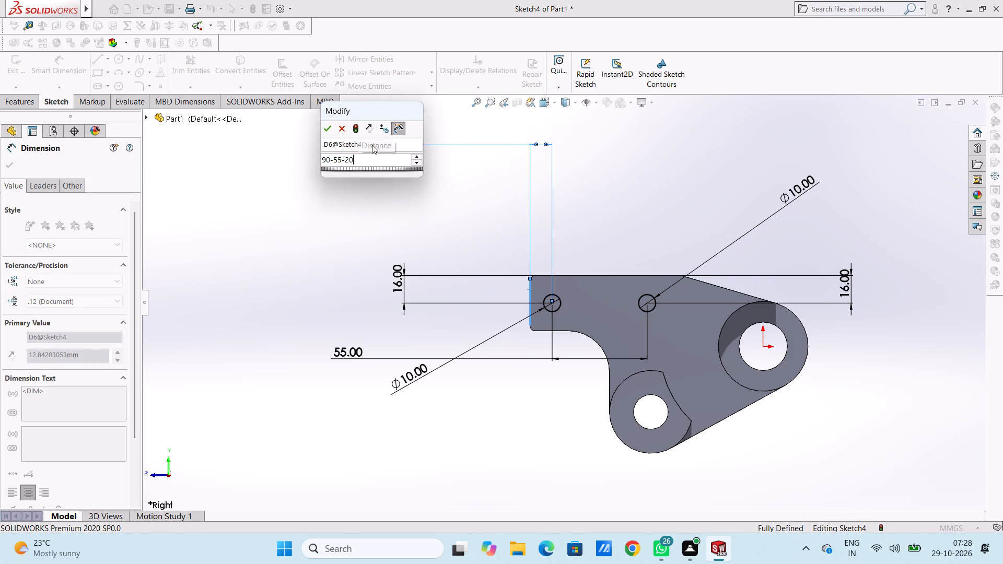
pyautogui.click(393, 182)
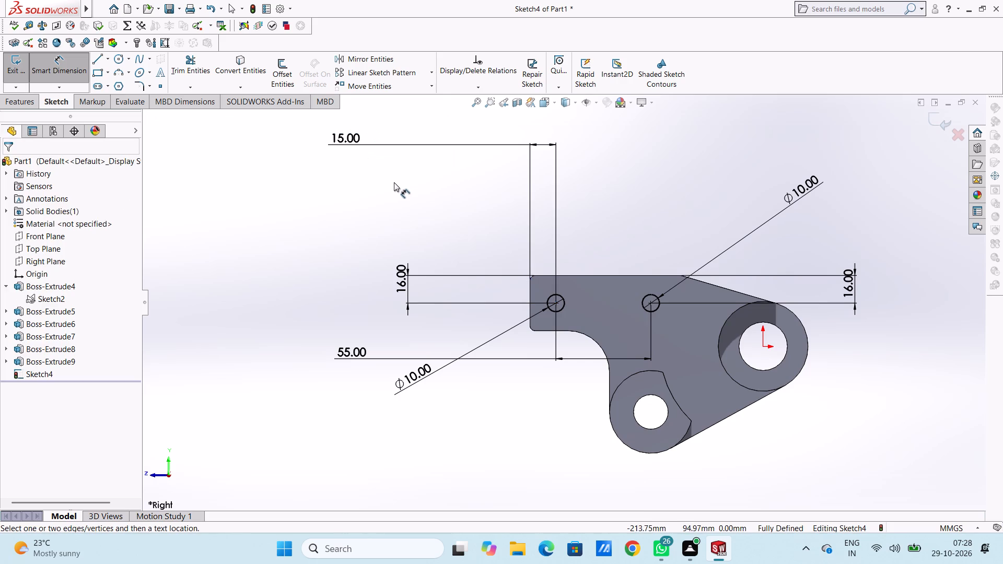
pyautogui.scroll(3, 610, 264)
pyautogui.scroll(-1, 589, 356)
pyautogui.scroll(-1, 578, 291)
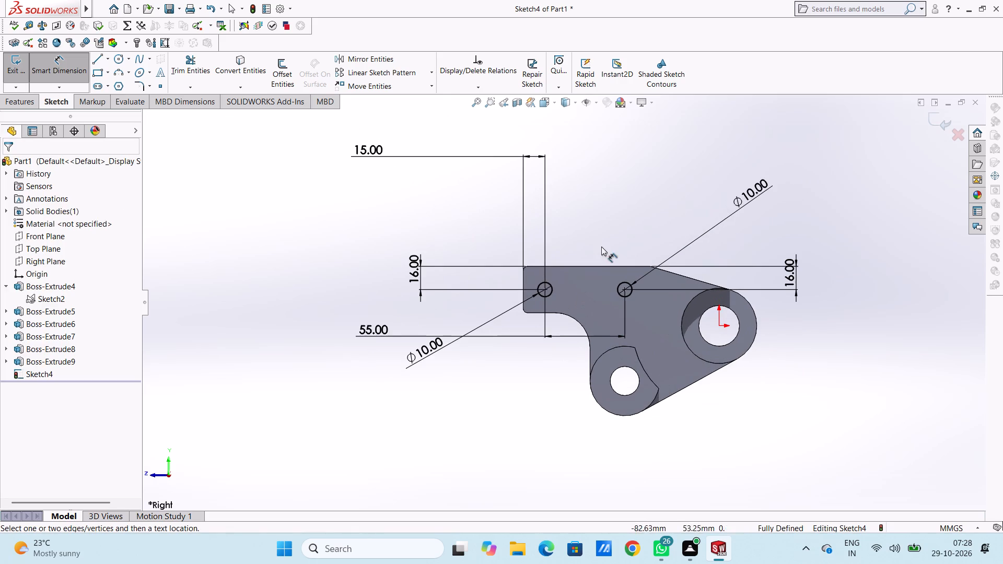
# Cut the two 10 mm circles in the arm through the part with an Extruded Cut set to Through All.
pyautogui.moveTo(568, 241); pyautogui.dragTo(606, 272, button='middle')
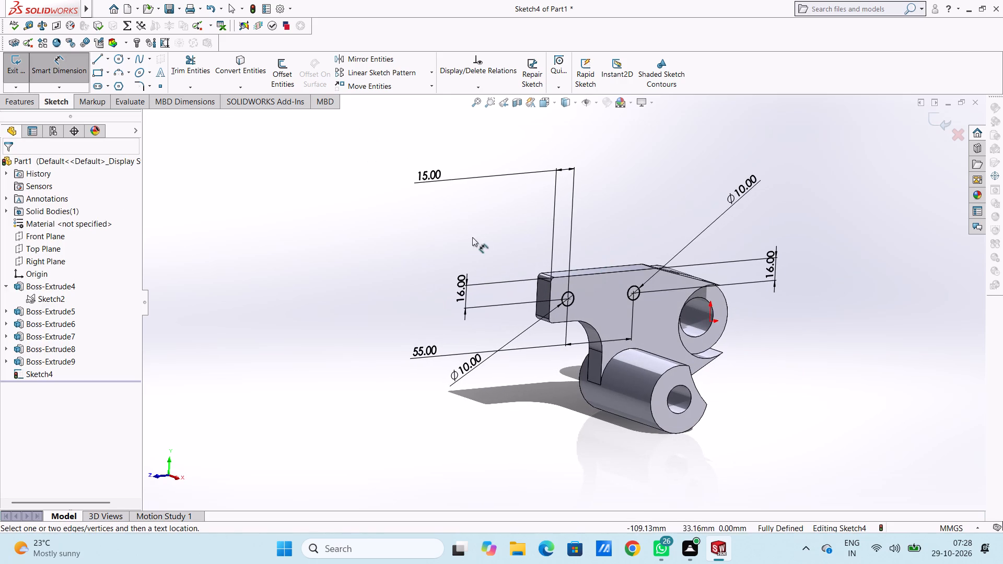
pyautogui.click(57, 70)
pyautogui.click(28, 98)
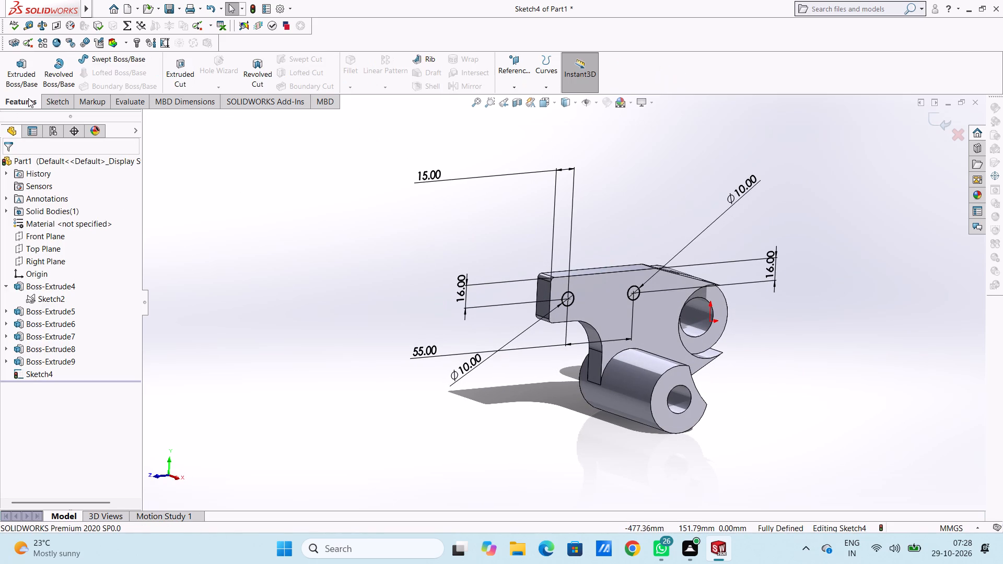
pyautogui.click(181, 69)
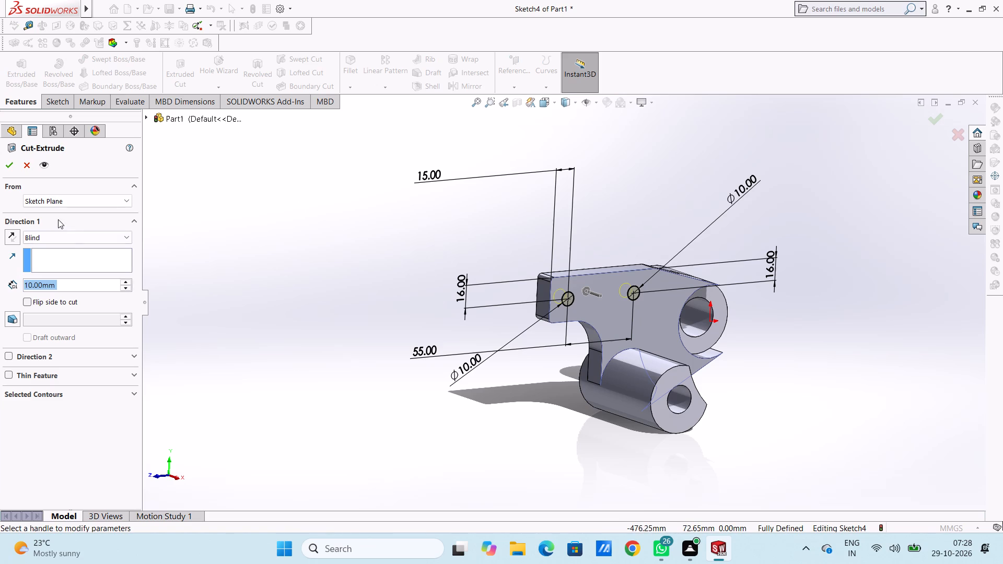
pyautogui.click(77, 238)
pyautogui.click(66, 260)
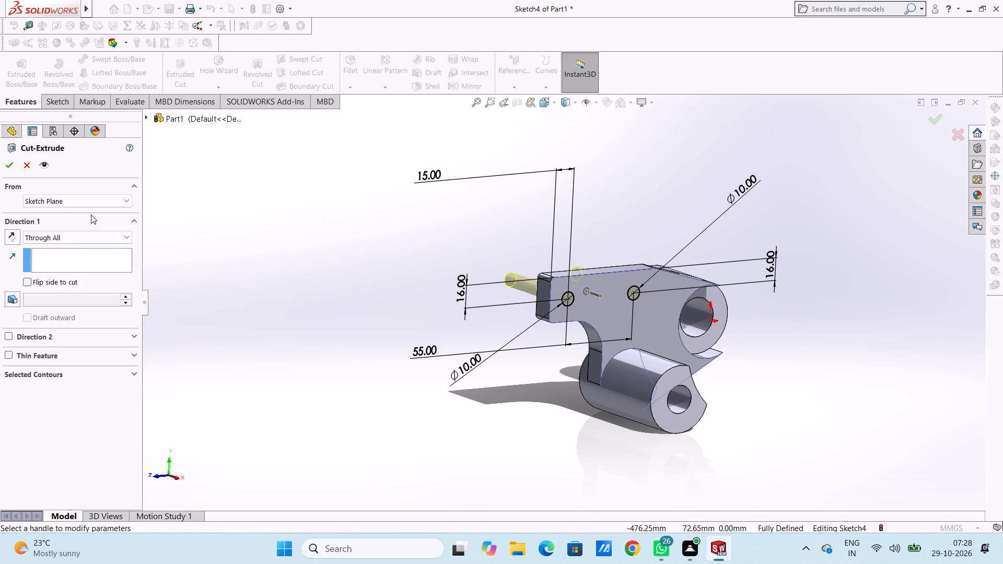
pyautogui.click(8, 170)
pyautogui.click(243, 252)
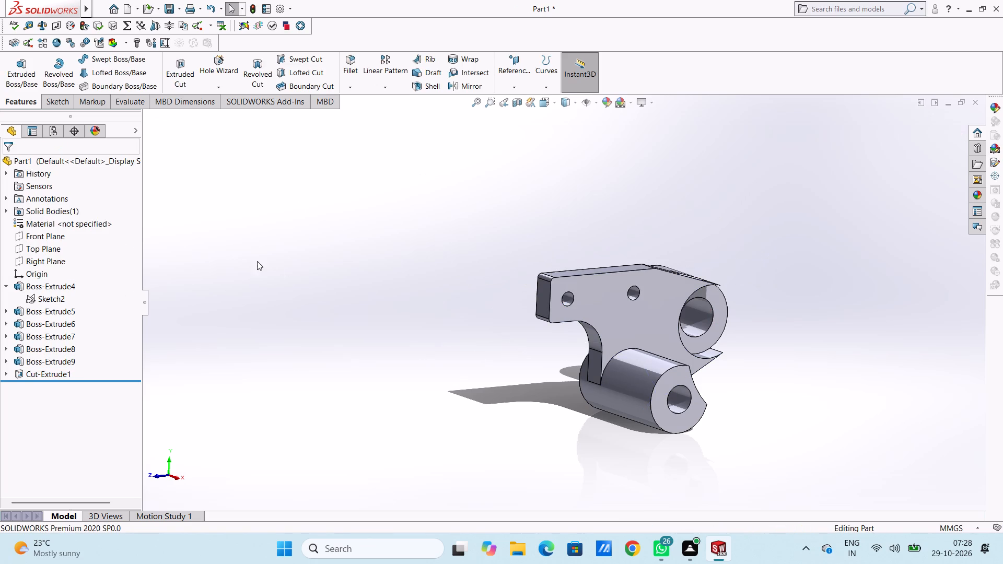
# Examine the bracket from several sides, checking the two arm holes, the plate, the flange and both bosses.
pyautogui.moveTo(440, 308); pyautogui.dragTo(530, 337, button='middle')
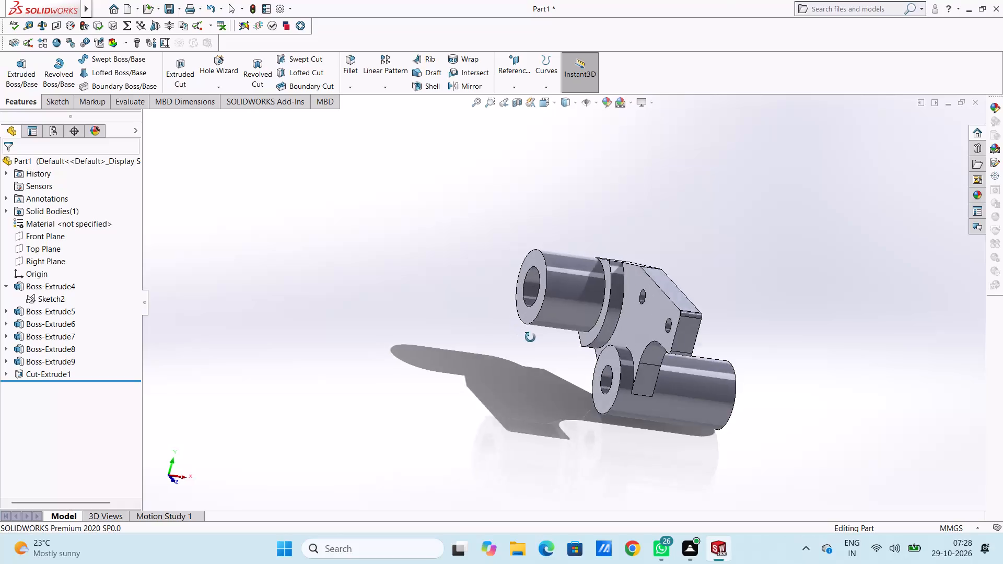
pyautogui.moveTo(530, 337); pyautogui.dragTo(461, 258, button='middle')
pyautogui.moveTo(443, 258); pyautogui.dragTo(424, 258, button='middle')
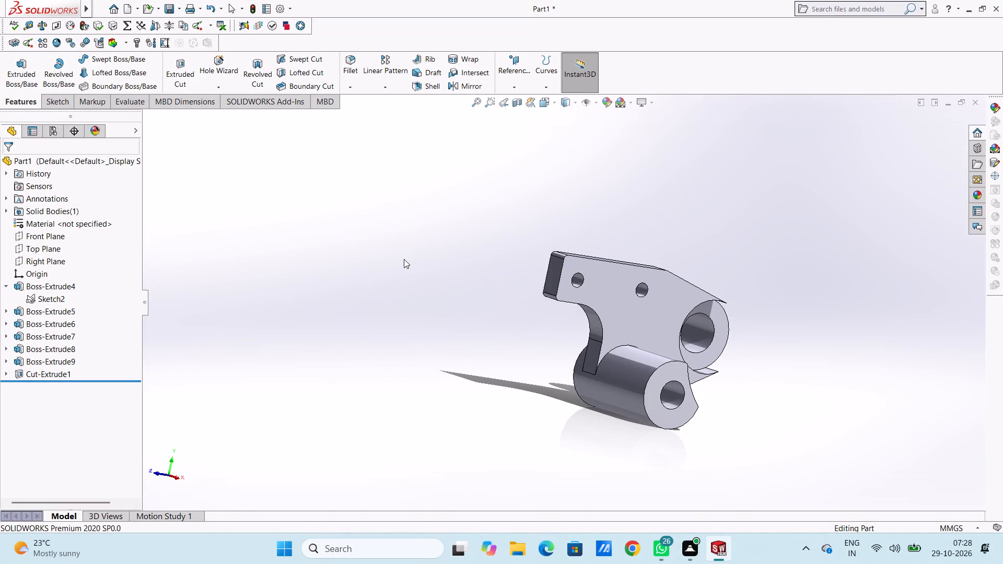
pyautogui.moveTo(436, 294); pyautogui.dragTo(394, 287, button='middle')
pyautogui.scroll(-1, 434, 294)
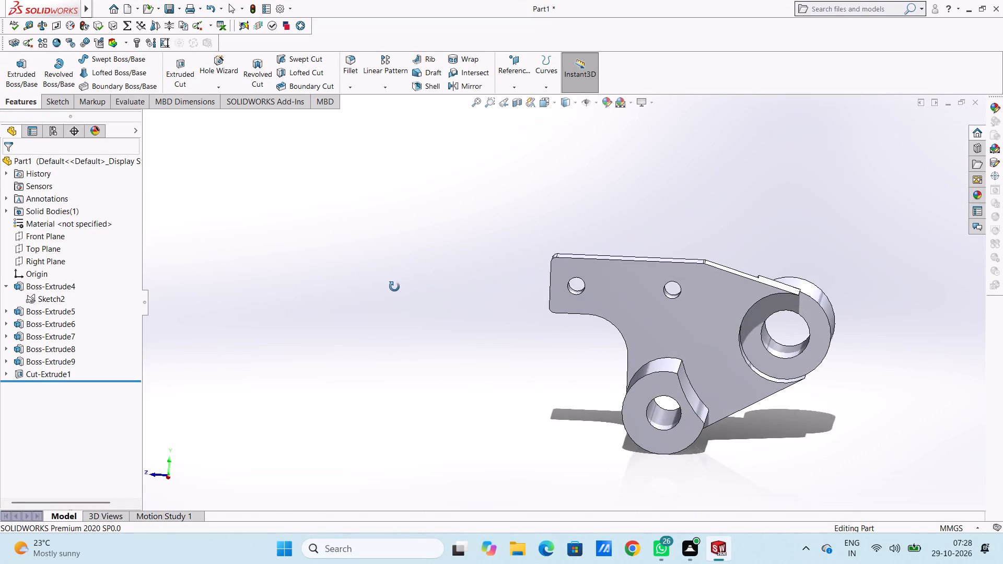
pyautogui.moveTo(394, 287); pyautogui.dragTo(532, 285, button='middle')
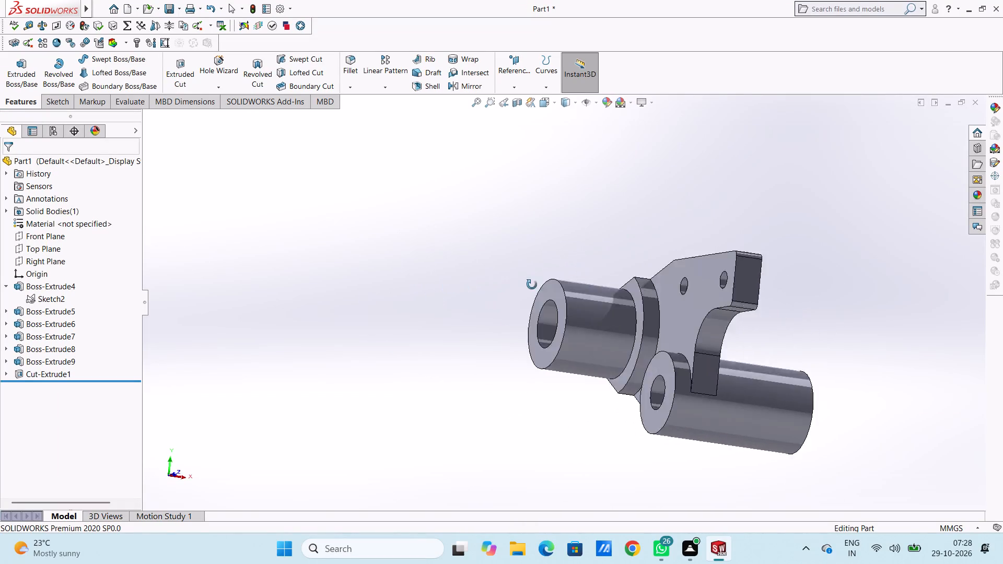
pyautogui.moveTo(532, 285); pyautogui.dragTo(411, 322, button='middle')
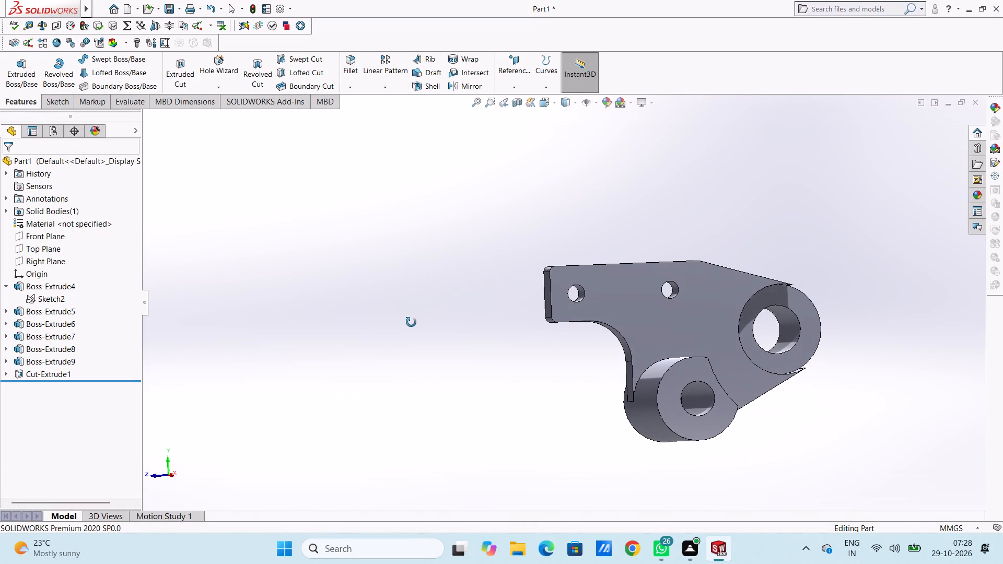
pyautogui.moveTo(411, 322); pyautogui.dragTo(405, 355, button='middle')
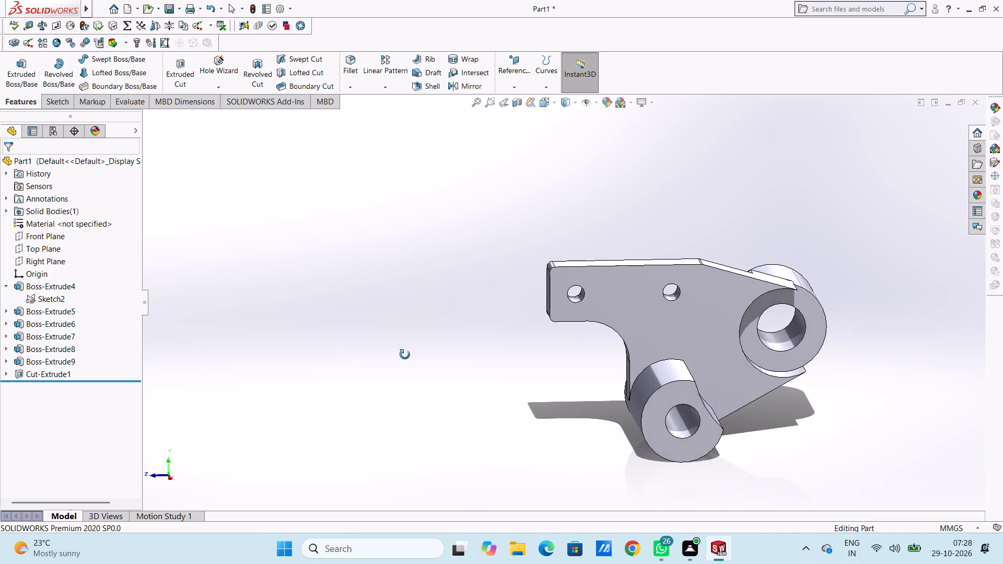
pyautogui.moveTo(405, 355); pyautogui.dragTo(396, 316, button='middle')
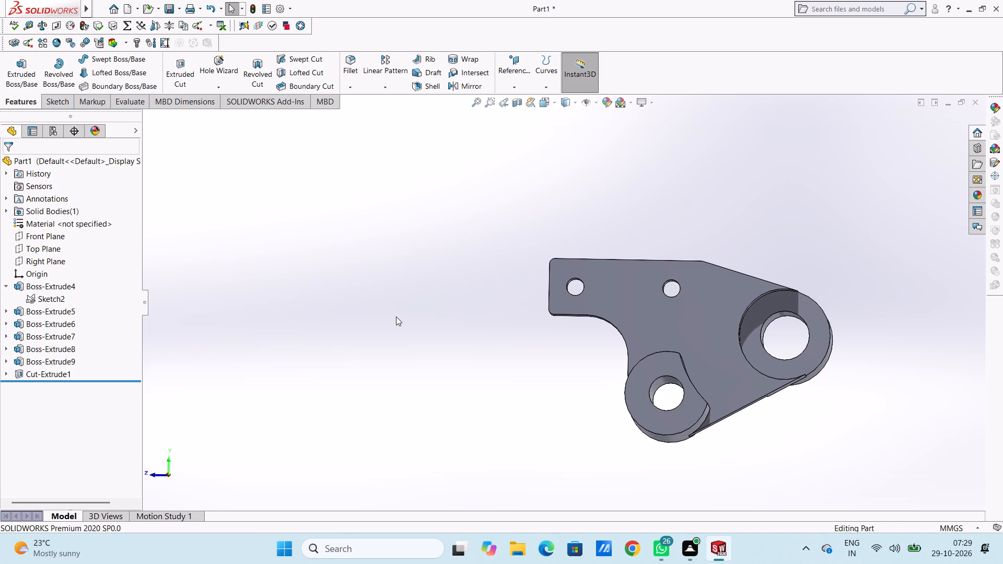
pyautogui.scroll(1, 397, 316)
pyautogui.moveTo(465, 298); pyautogui.dragTo(511, 365, button='middle')
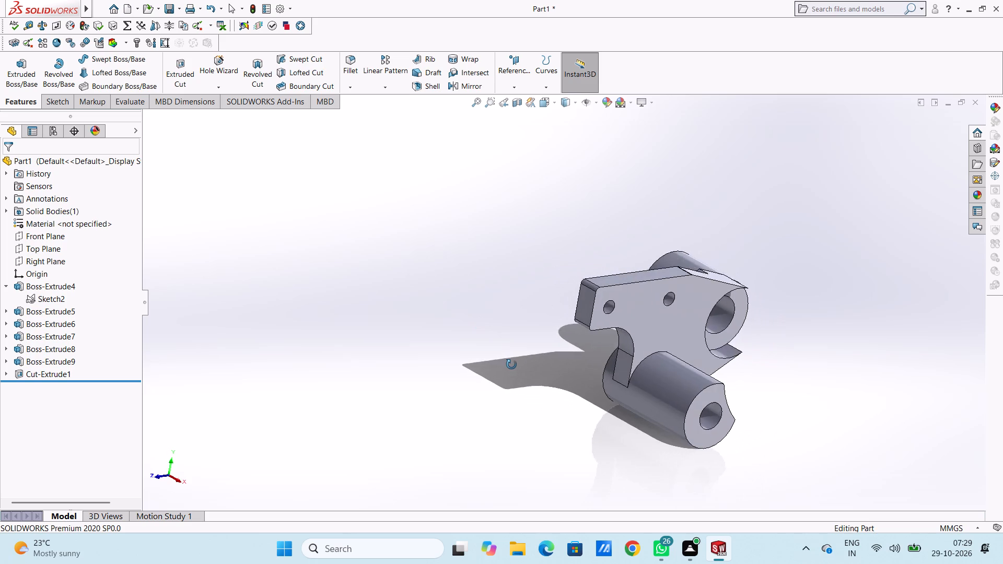
pyautogui.moveTo(511, 365); pyautogui.dragTo(509, 330, button='middle')
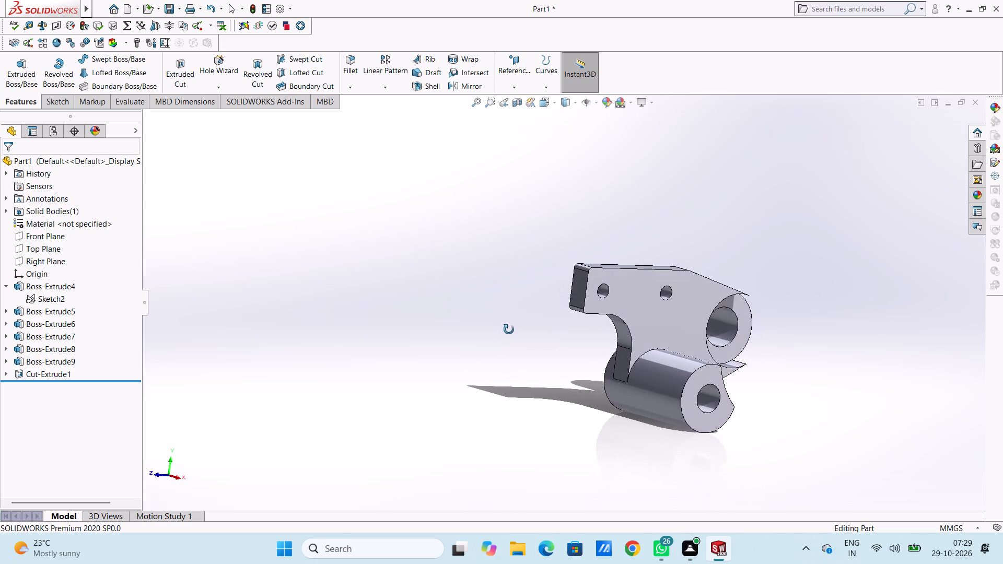
pyautogui.moveTo(509, 330); pyautogui.dragTo(482, 333, button='middle')
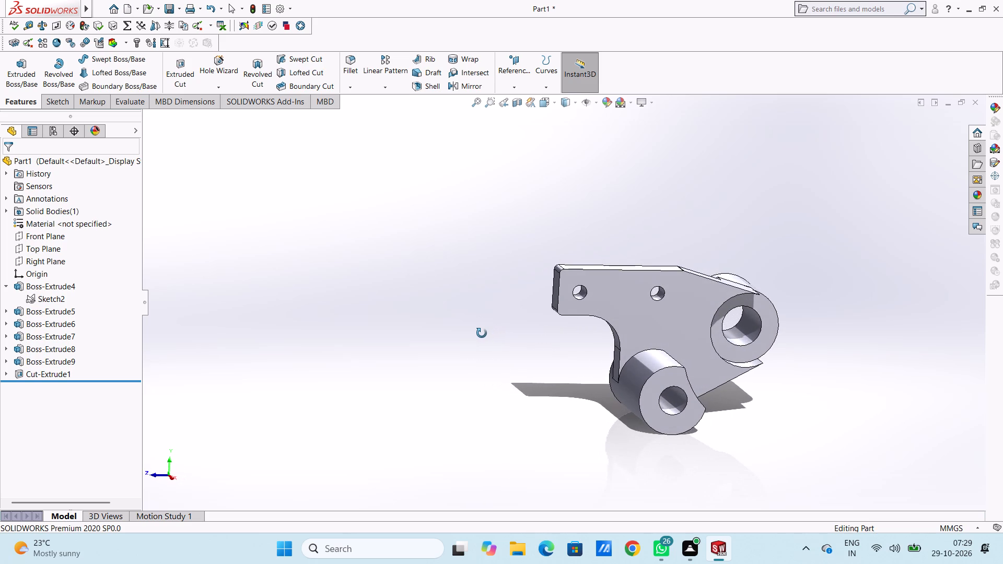
pyautogui.moveTo(482, 333); pyautogui.dragTo(475, 333, button='middle')
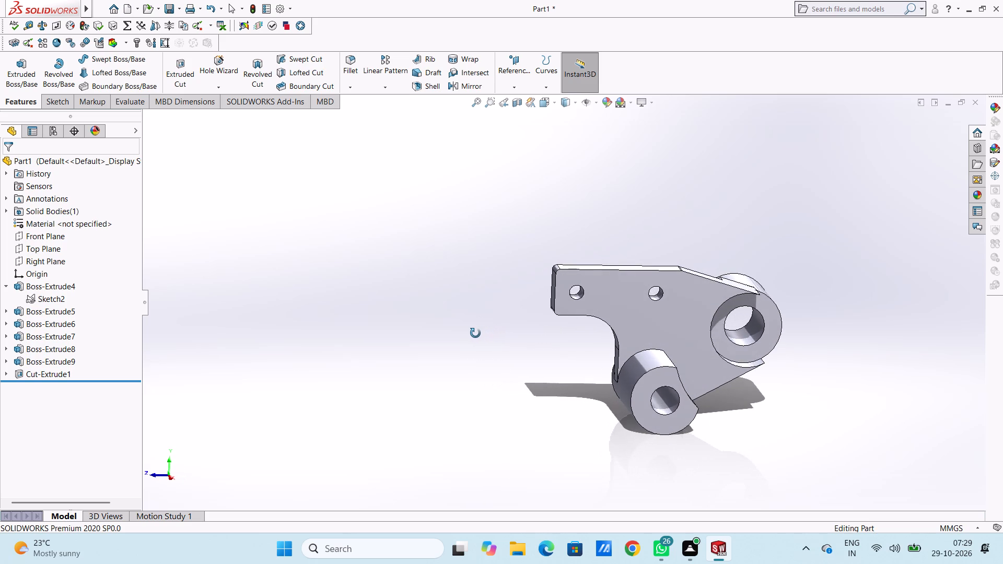
pyautogui.moveTo(475, 333); pyautogui.dragTo(470, 309, button='middle')
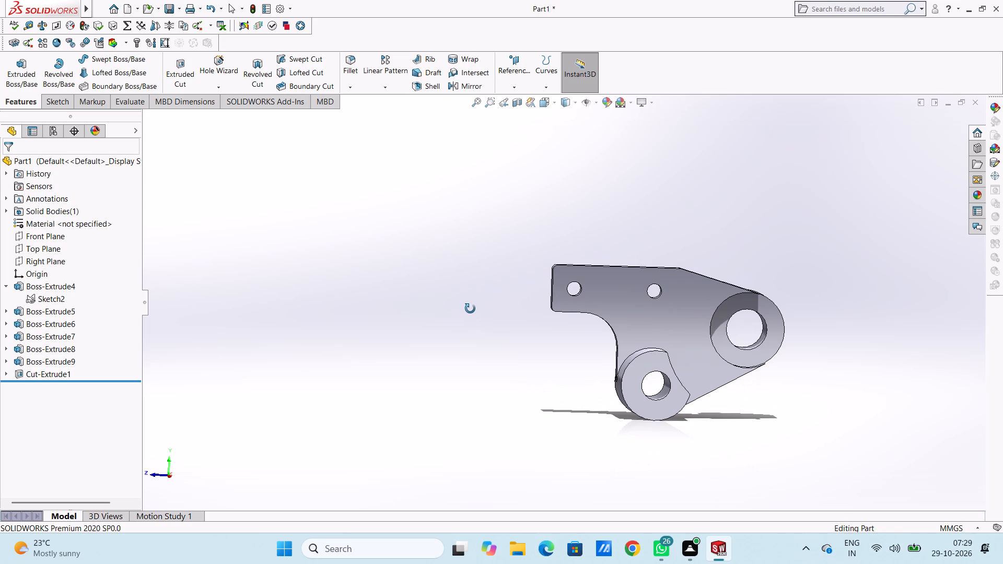
pyautogui.moveTo(470, 309); pyautogui.dragTo(492, 323, button='middle')
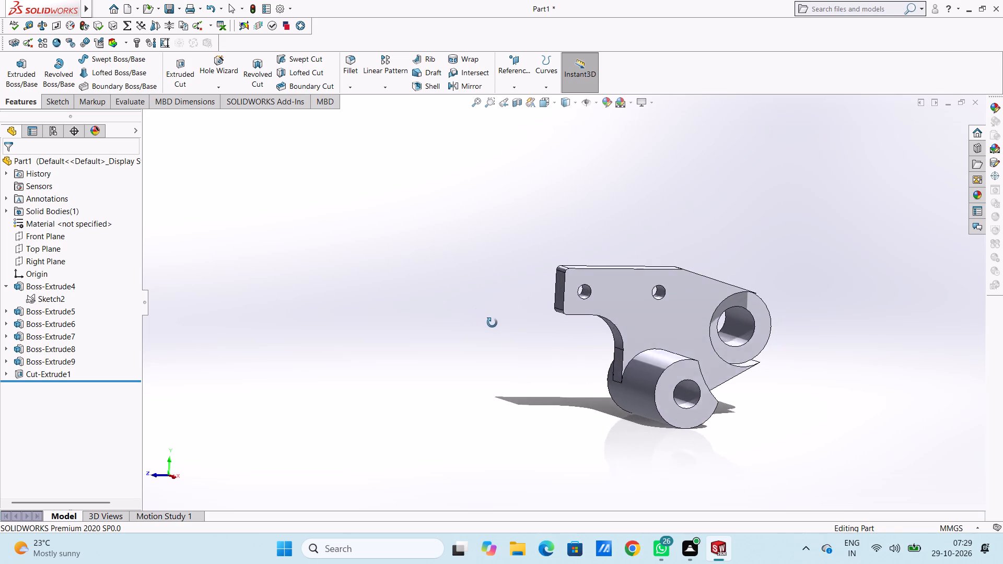
pyautogui.moveTo(492, 323); pyautogui.dragTo(311, 325, button='middle')
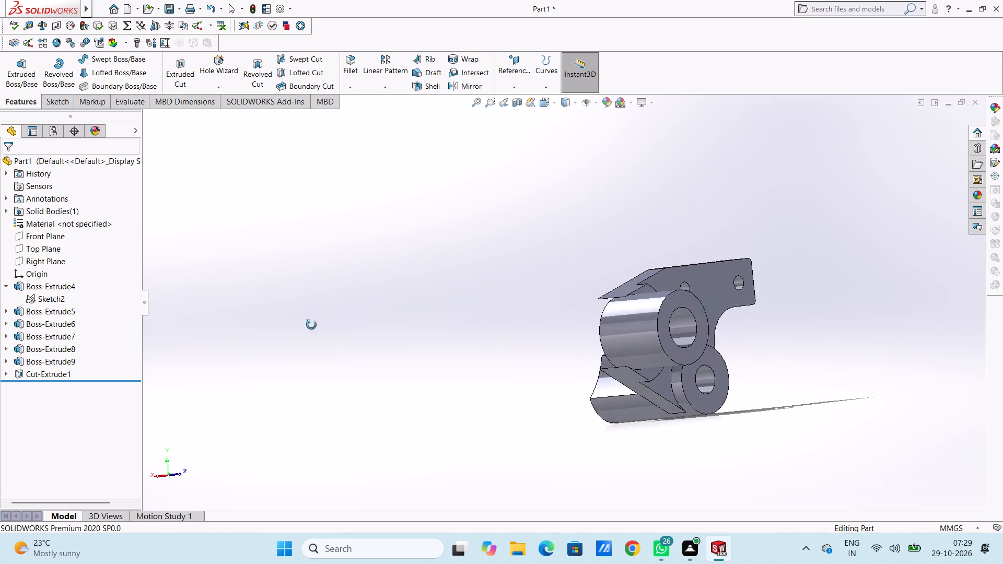
pyautogui.moveTo(311, 325); pyautogui.dragTo(463, 315, button='middle')
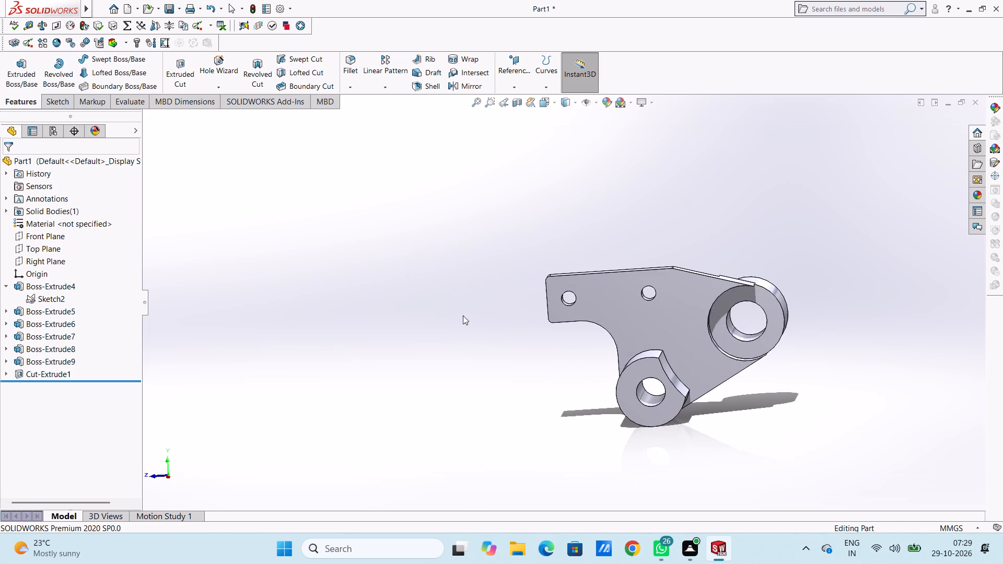
pyautogui.moveTo(515, 373); pyautogui.dragTo(523, 368, button='middle')
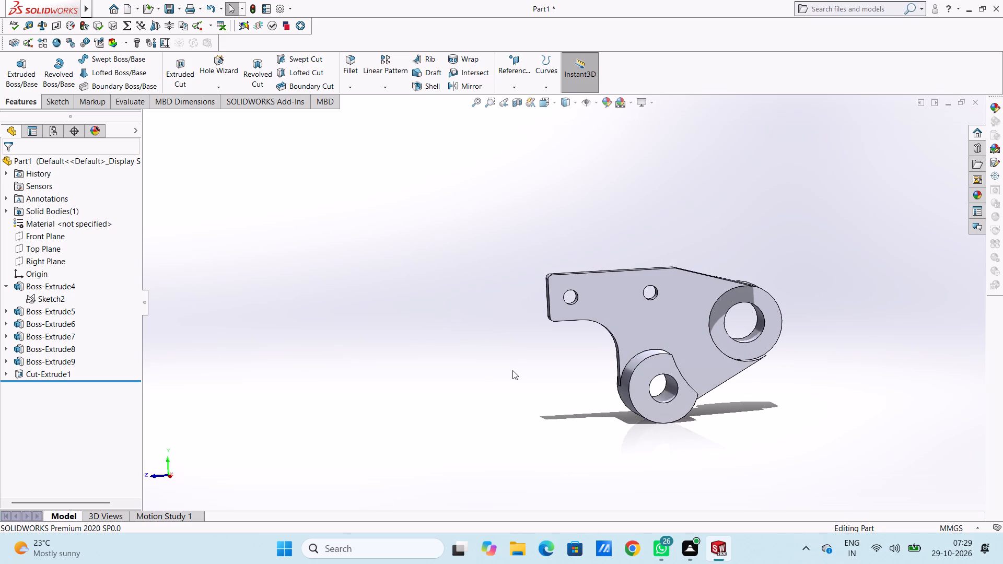
# On the lower boss's end face, sketch a slanted line about 114 mm long from the bore's centre up past the arm's upper edge.
pyautogui.hotkey('ctrl', '4')
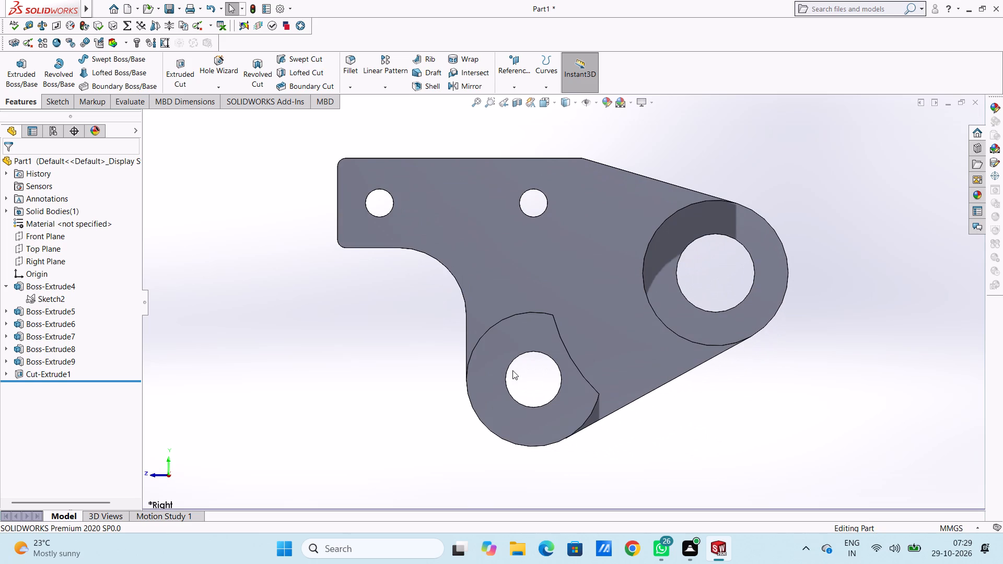
pyautogui.scroll(3, 512, 370)
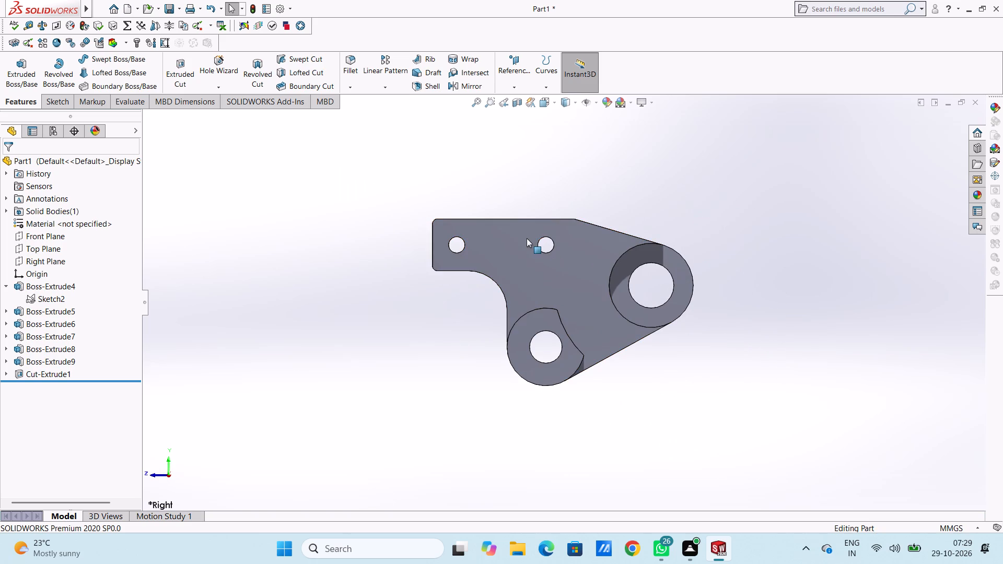
pyautogui.scroll(-1, 527, 238)
pyautogui.scroll(2, 527, 238)
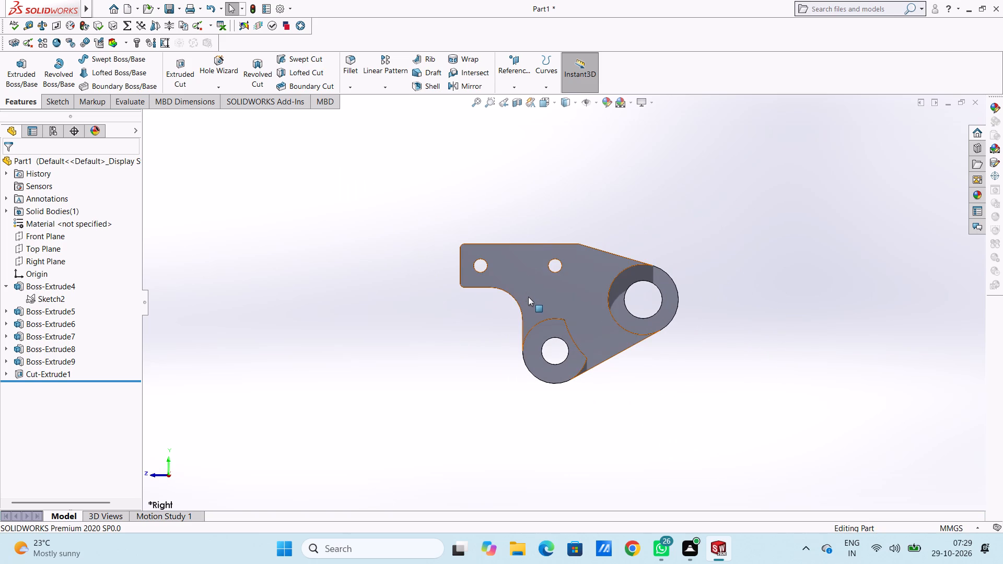
pyautogui.click(546, 330)
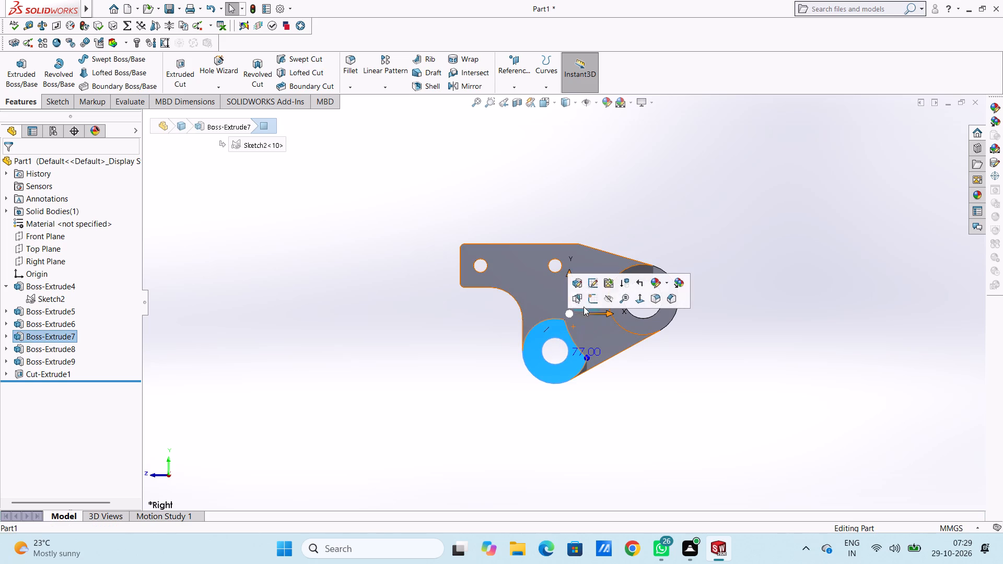
pyautogui.click(589, 300)
pyautogui.click(410, 328)
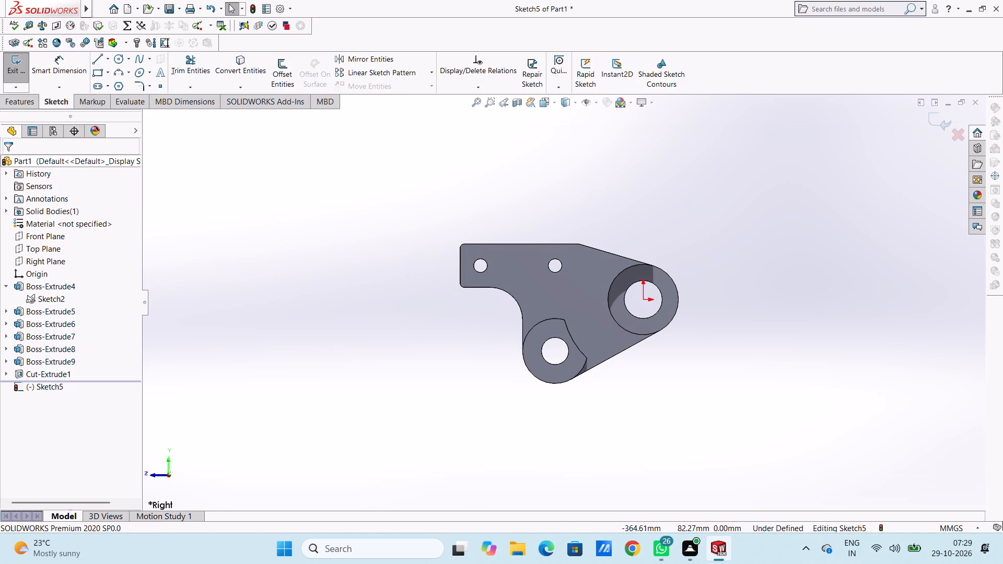
pyautogui.click(95, 58)
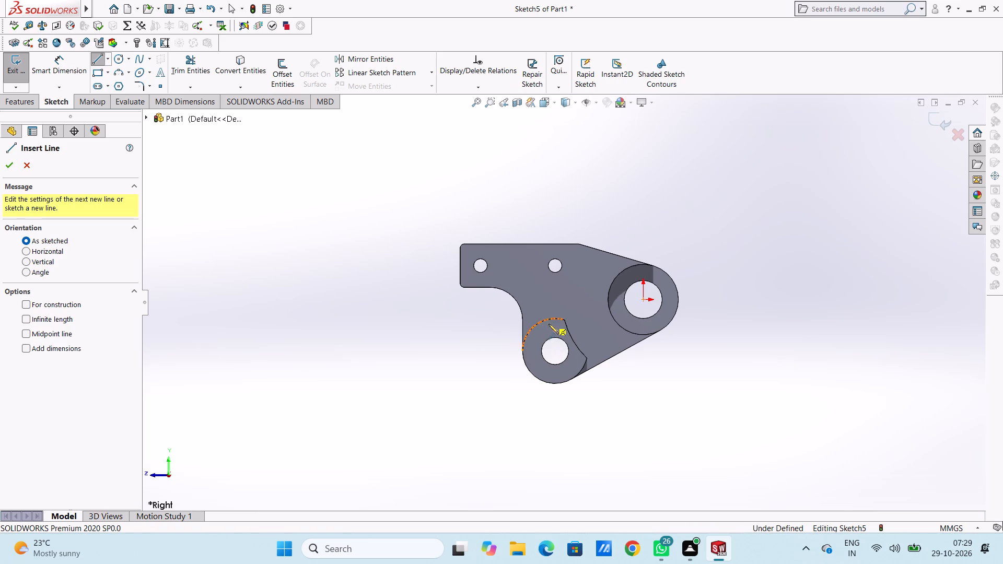
pyautogui.click(555, 350)
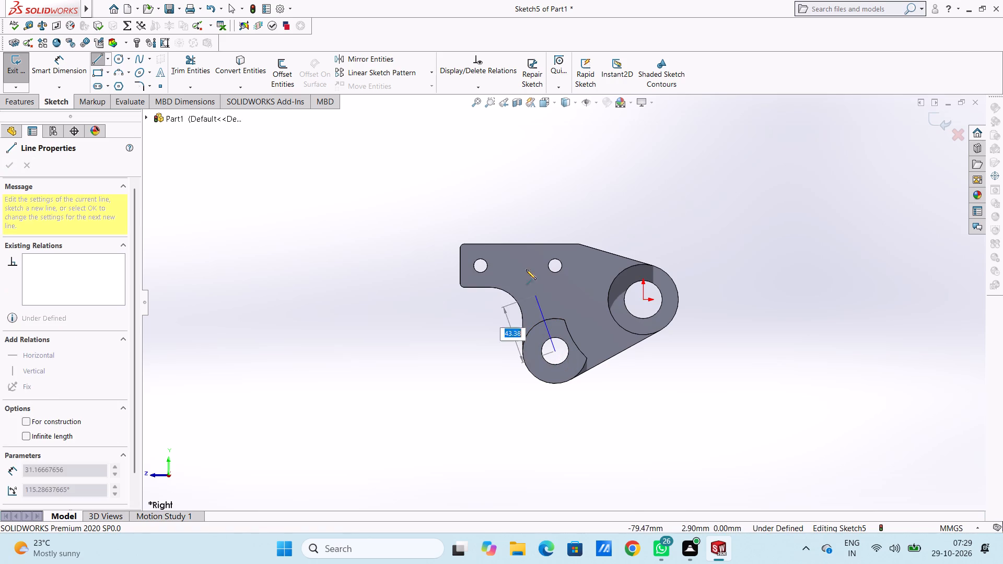
pyautogui.click(506, 204)
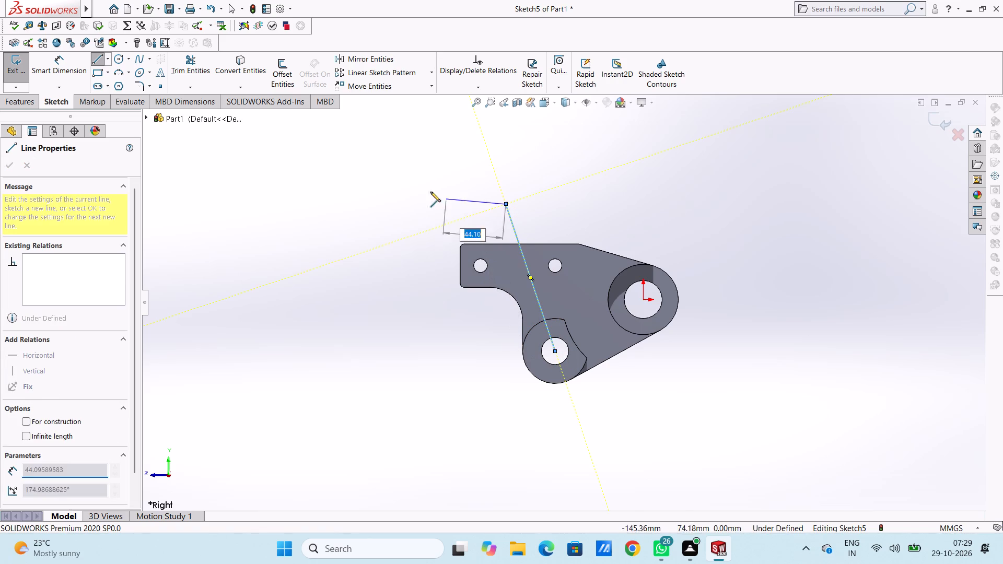
pyautogui.rightClick(410, 178)
pyautogui.click(416, 184)
pyautogui.click(390, 187)
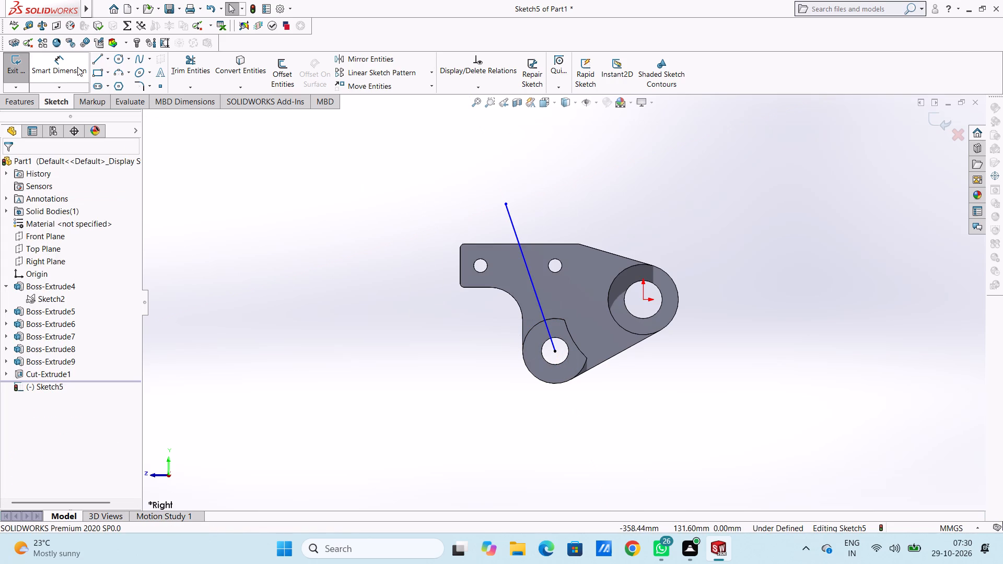
# Dimension the angle between the slanted line and the vertical through the lower bore's centre as 10°.
pyautogui.click(66, 62)
pyautogui.click(511, 223)
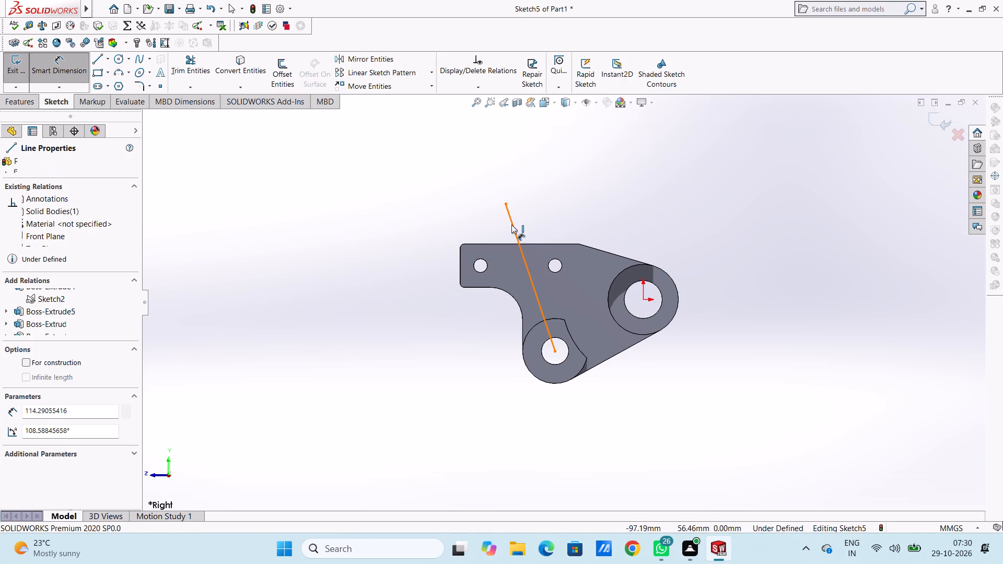
pyautogui.click(555, 352)
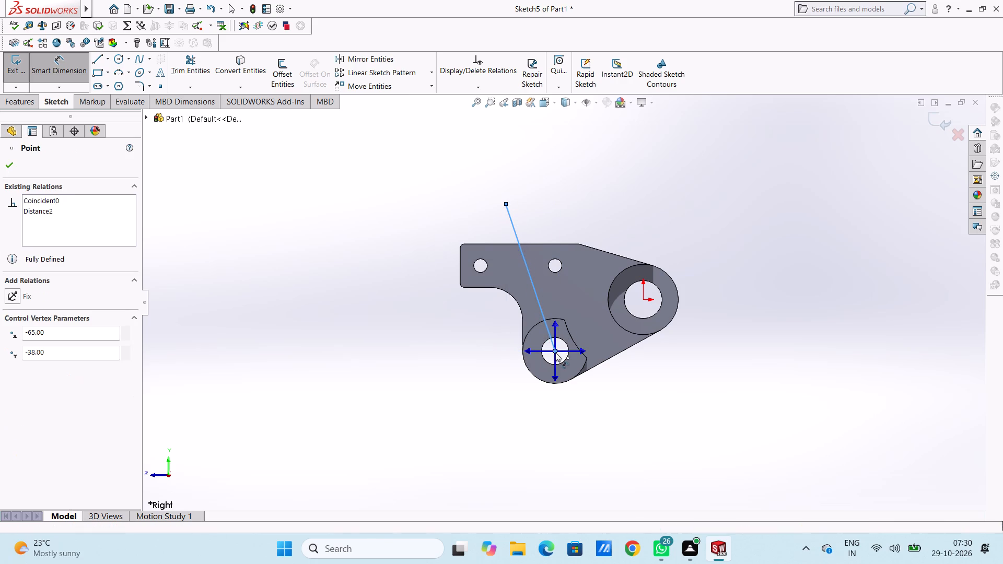
pyautogui.click(554, 323)
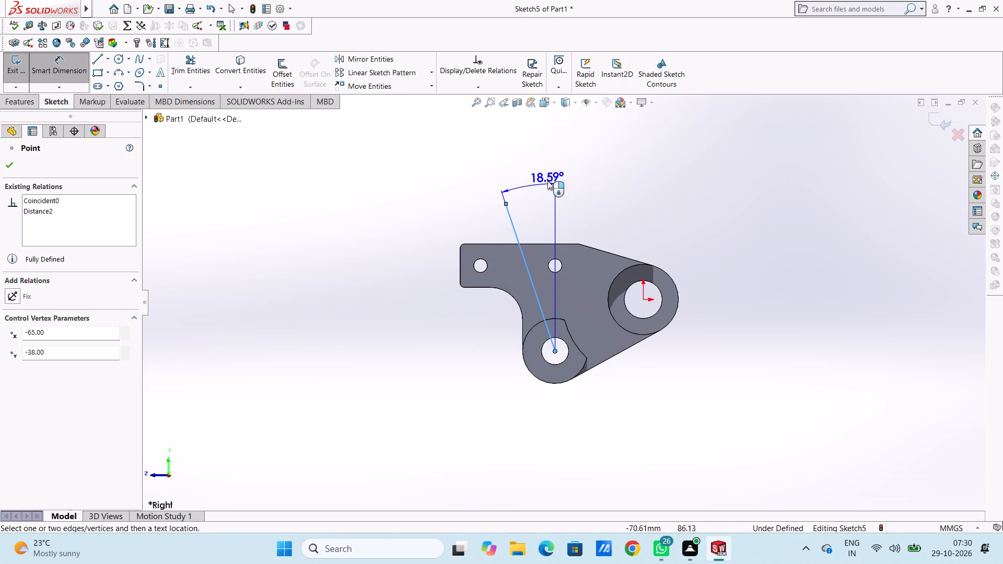
pyautogui.click(535, 141)
pyautogui.write('10')
pyautogui.press('Return')
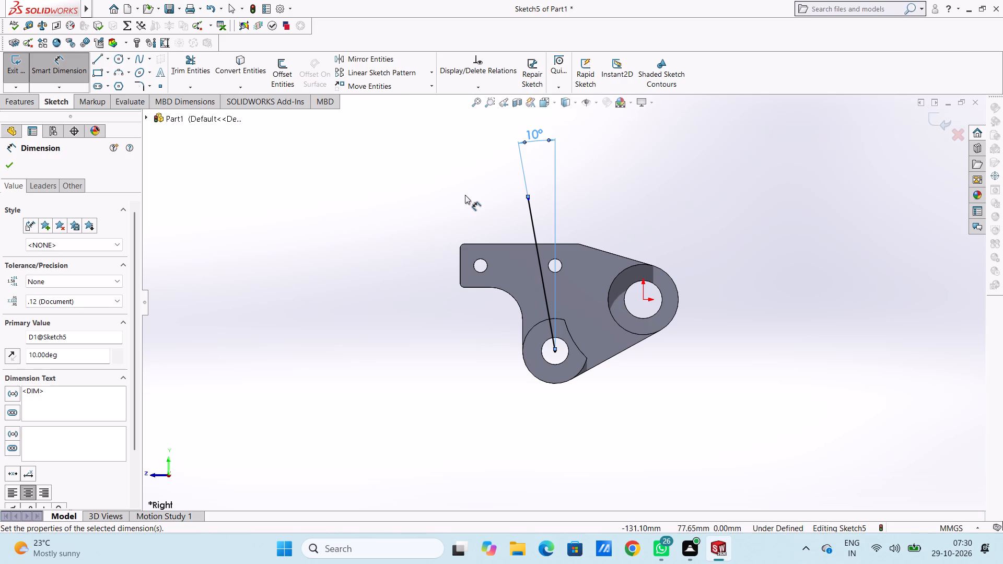
pyautogui.click(465, 195)
pyautogui.scroll(1, 475, 175)
pyautogui.moveTo(476, 177); pyautogui.dragTo(480, 195, button='middle')
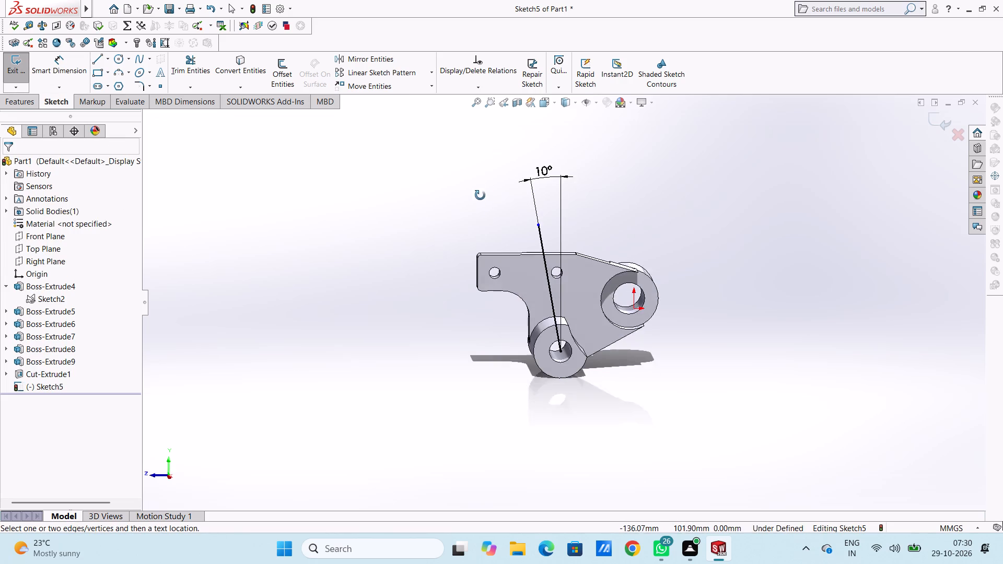
# Examine the bracket and the 10° slanted line from several viewing angles.
pyautogui.moveTo(480, 195); pyautogui.dragTo(481, 209, button='middle')
pyautogui.scroll(-1, 660, 345)
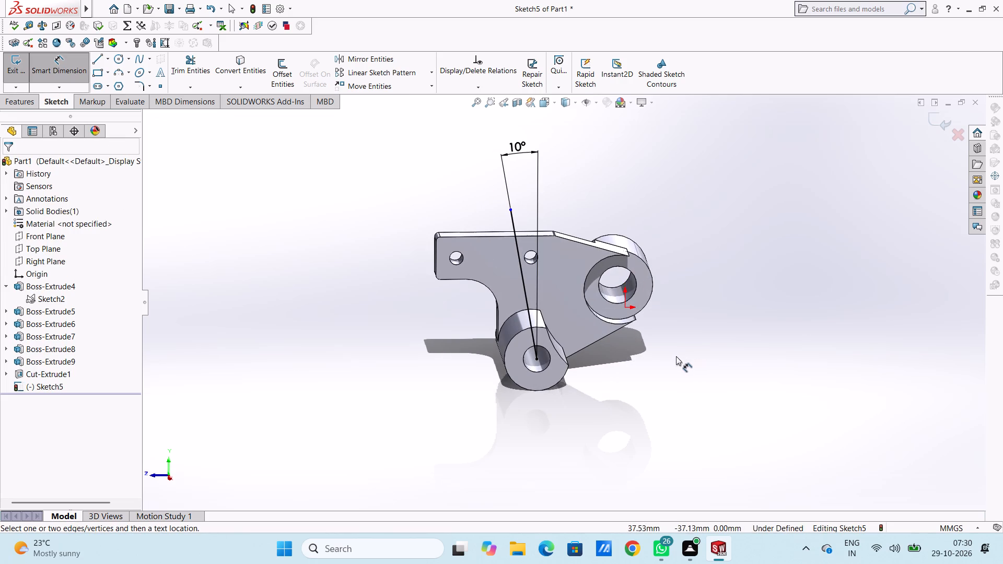
pyautogui.moveTo(638, 326); pyautogui.dragTo(624, 291, button='middle')
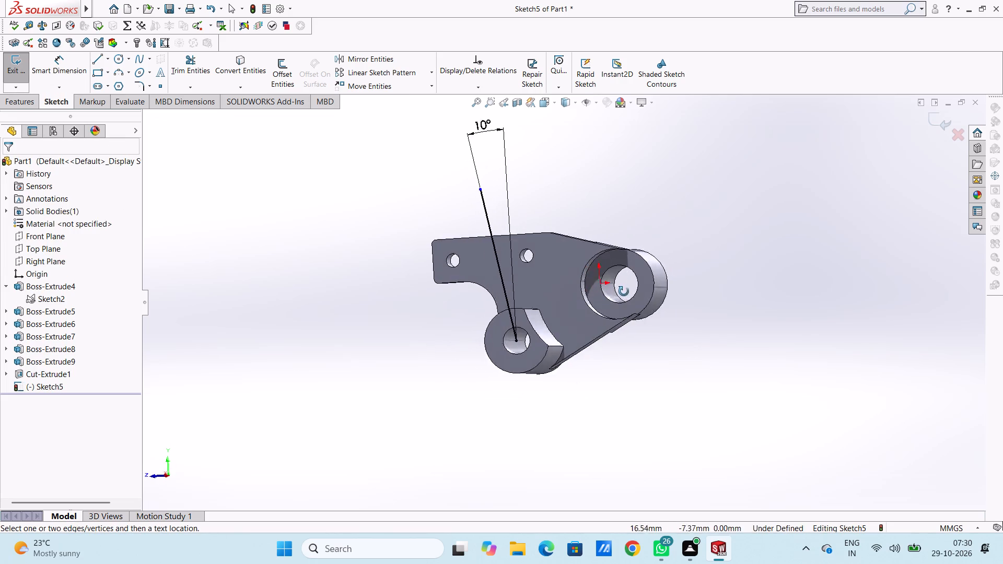
pyautogui.moveTo(624, 291); pyautogui.dragTo(624, 309, button='middle')
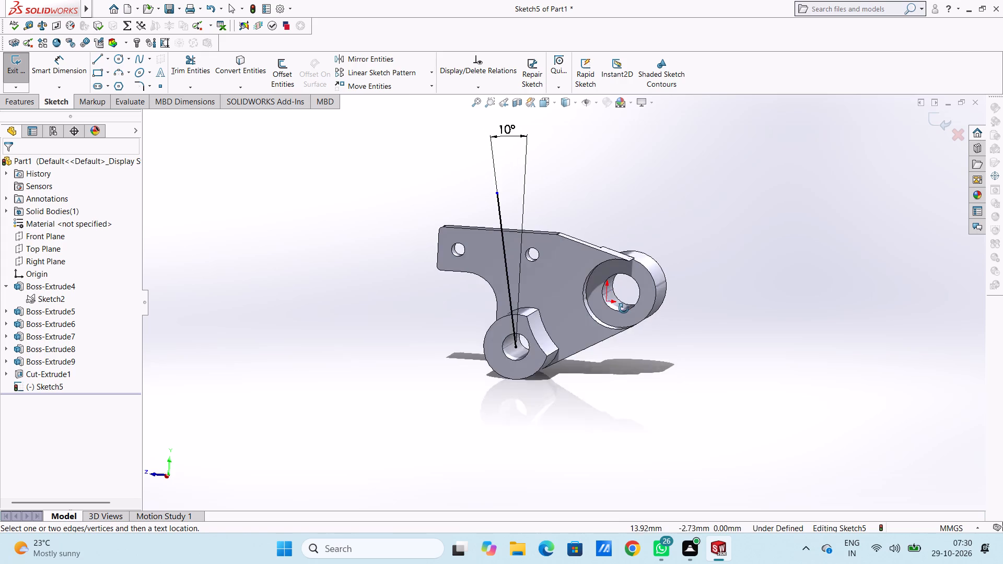
pyautogui.moveTo(624, 309); pyautogui.dragTo(622, 328, button='middle')
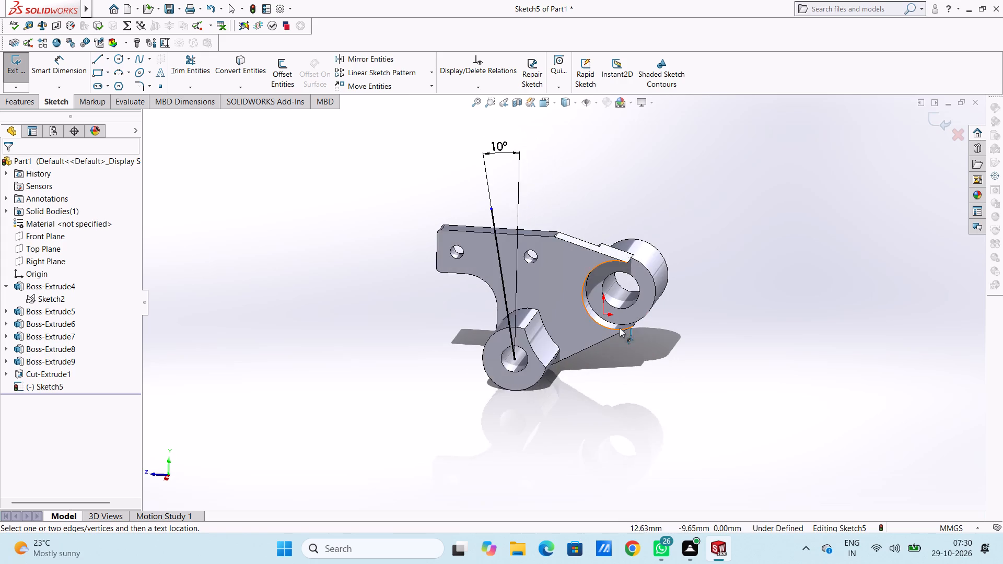
pyautogui.moveTo(622, 320); pyautogui.dragTo(633, 314, button='middle')
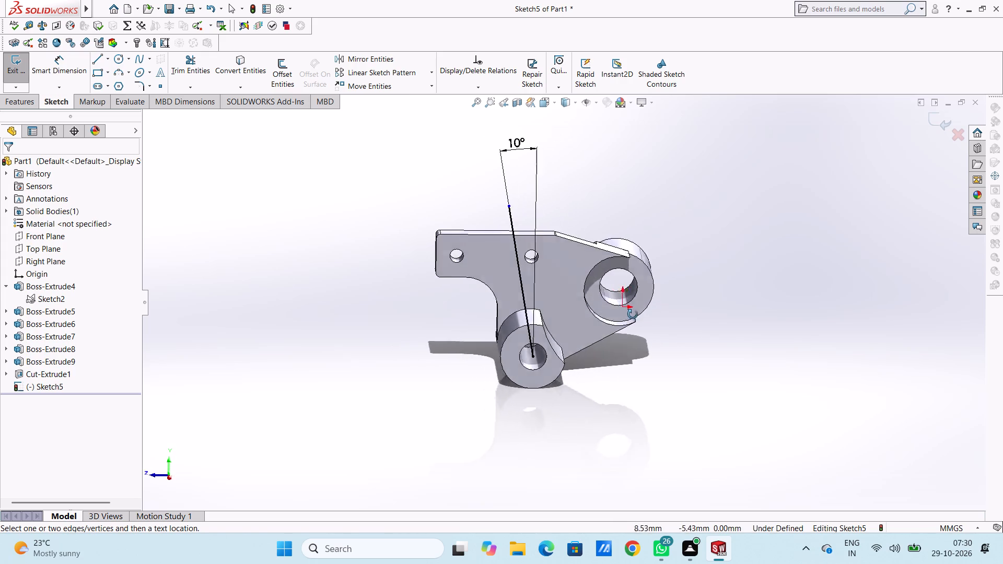
pyautogui.moveTo(633, 314); pyautogui.dragTo(616, 334, button='middle')
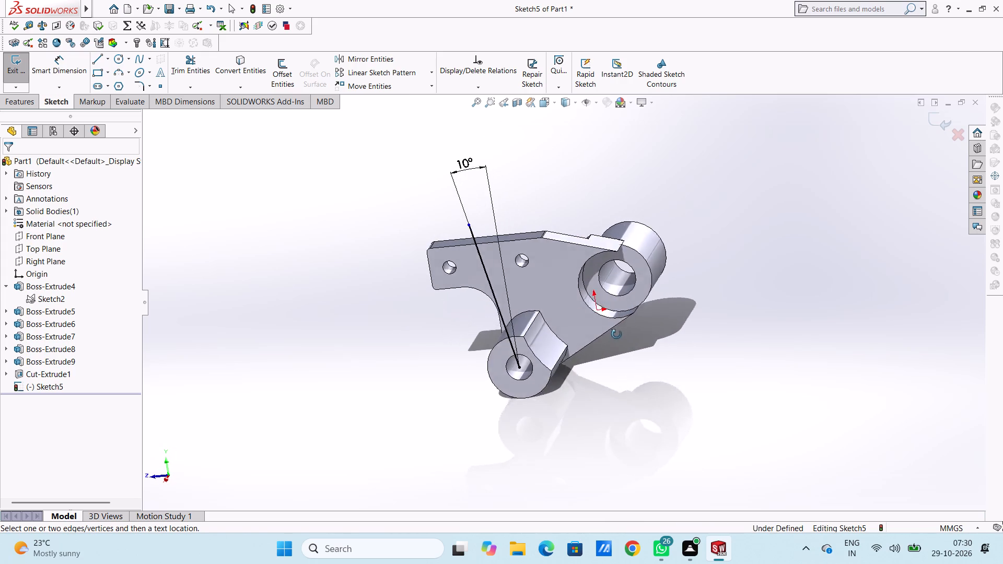
pyautogui.moveTo(616, 334); pyautogui.dragTo(632, 299, button='middle')
pyautogui.moveTo(622, 310); pyautogui.dragTo(616, 311, button='middle')
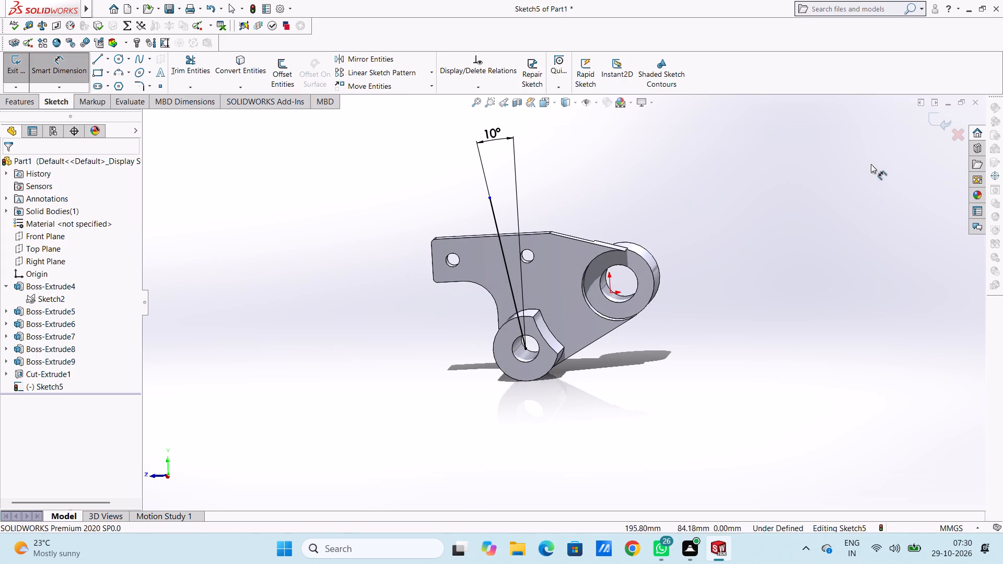
# Finish the sketch containing the 10° slanted line and clear the selection.
pyautogui.click(60, 73)
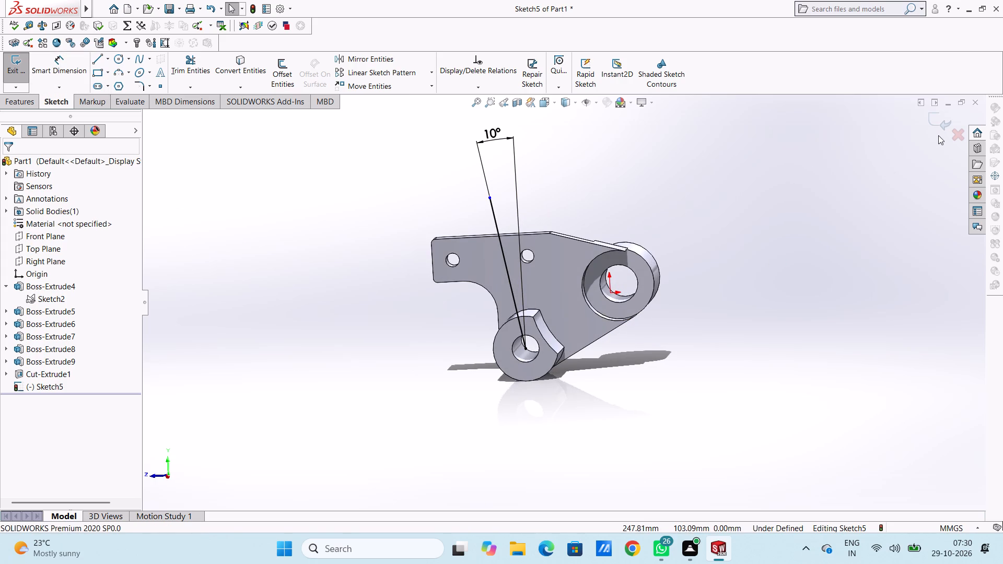
pyautogui.click(934, 119)
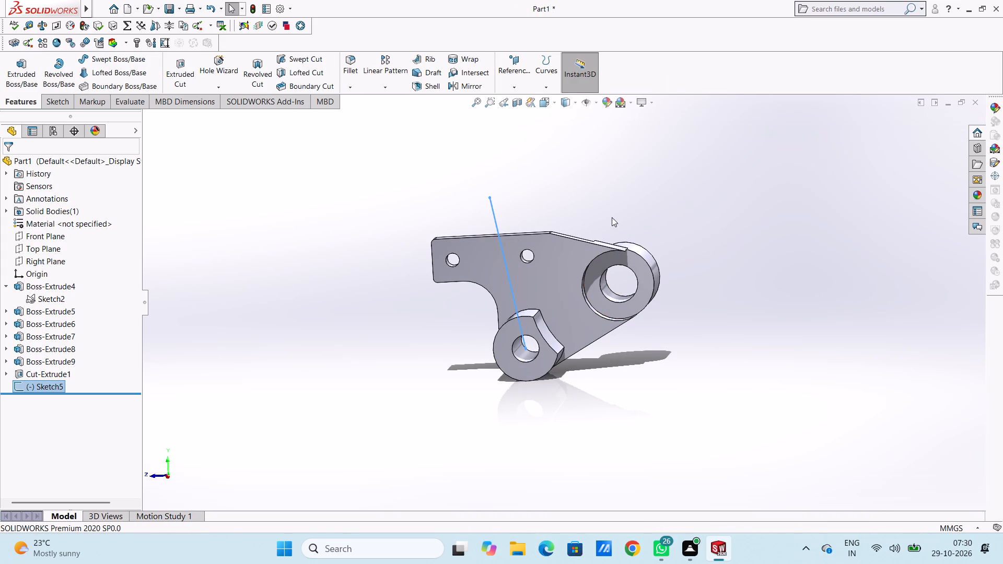
pyautogui.click(383, 183)
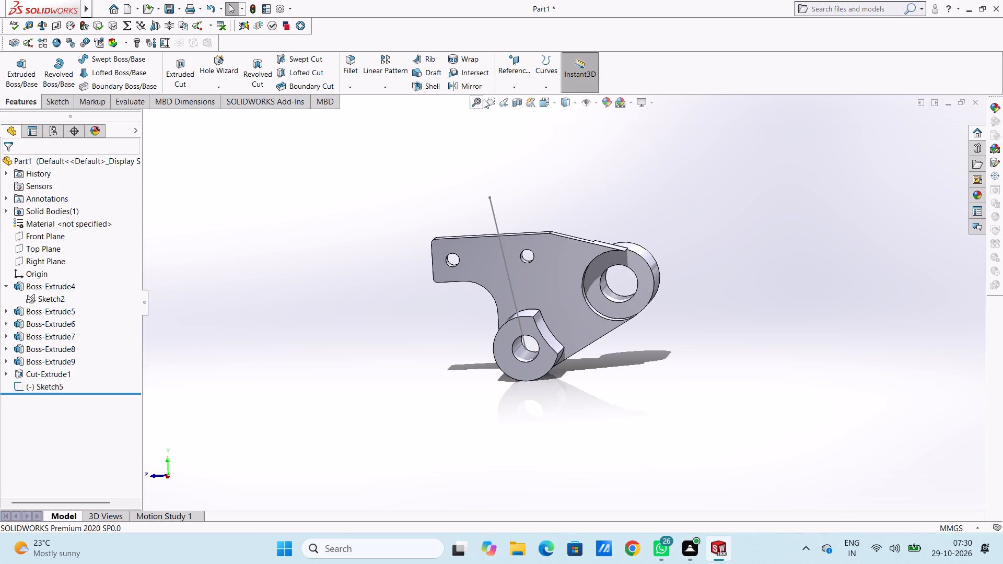
# Start a reference plane with the slanted line as first reference, trying its lower and upper endpoints in turn as second reference.
pyautogui.click(511, 61)
pyautogui.click(524, 103)
pyautogui.click(491, 211)
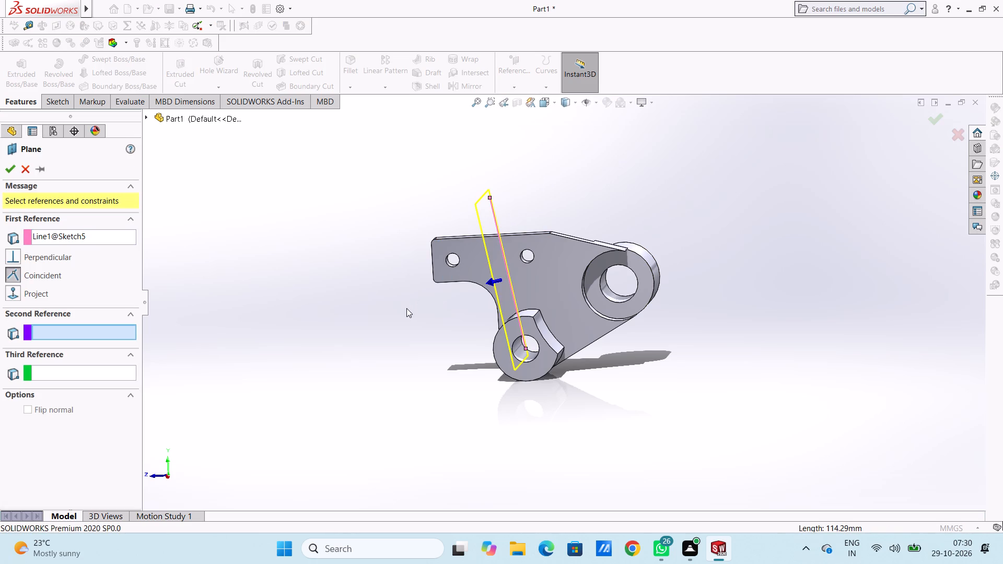
pyautogui.moveTo(404, 311); pyautogui.dragTo(377, 335, button='middle')
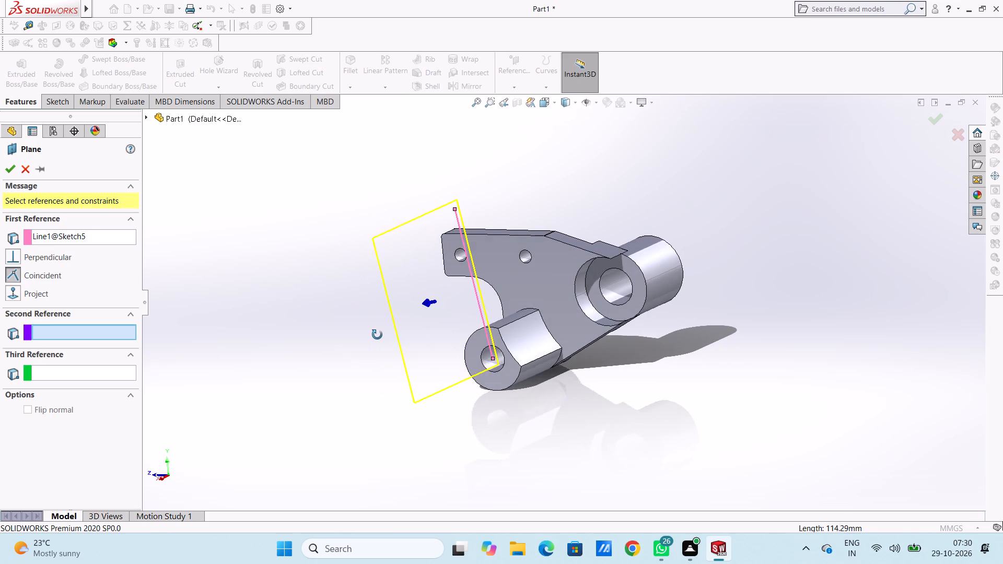
pyautogui.moveTo(377, 335); pyautogui.dragTo(374, 336, button='middle')
pyautogui.click(484, 295)
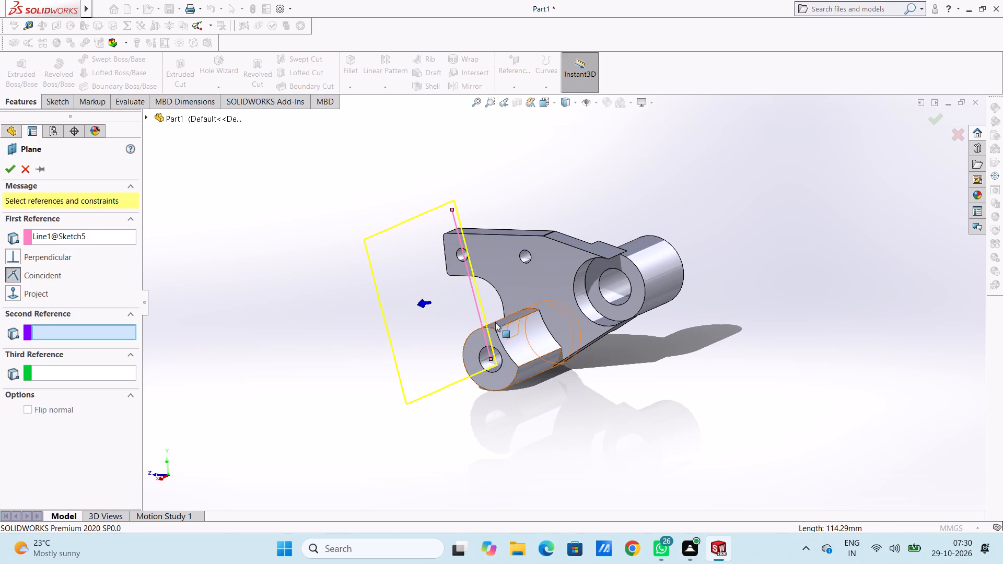
pyautogui.click(491, 358)
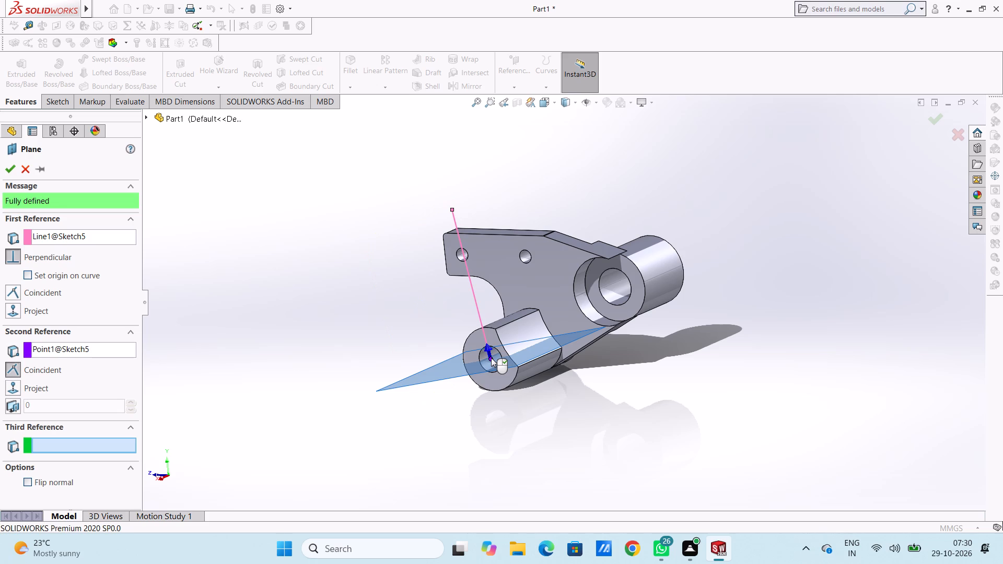
pyautogui.click(492, 358)
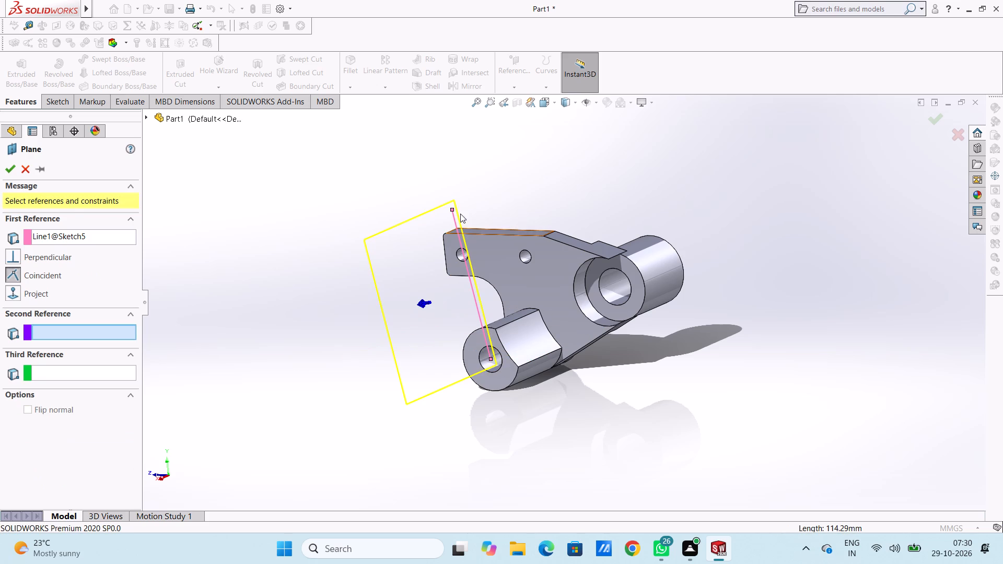
pyautogui.click(450, 210)
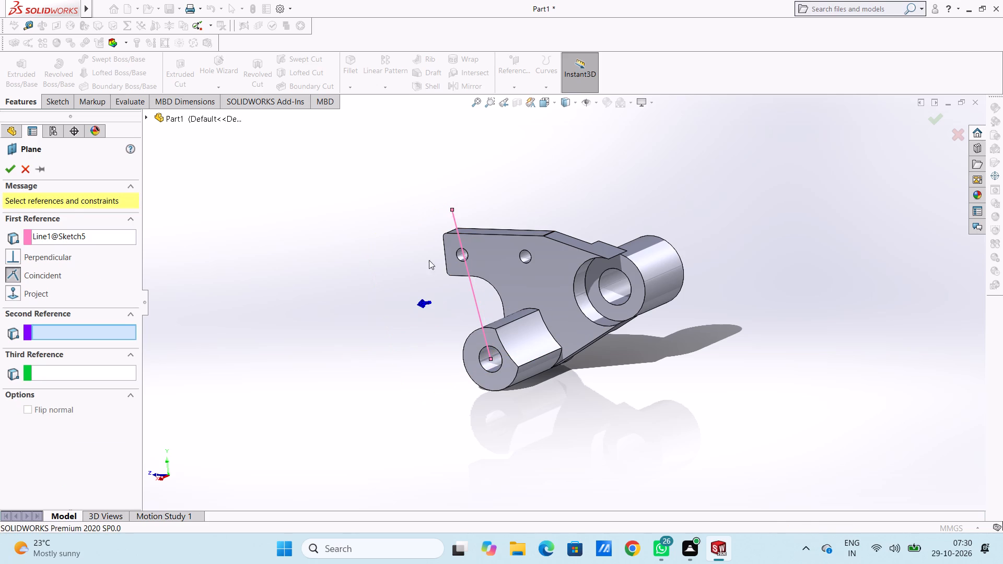
pyautogui.click(451, 210)
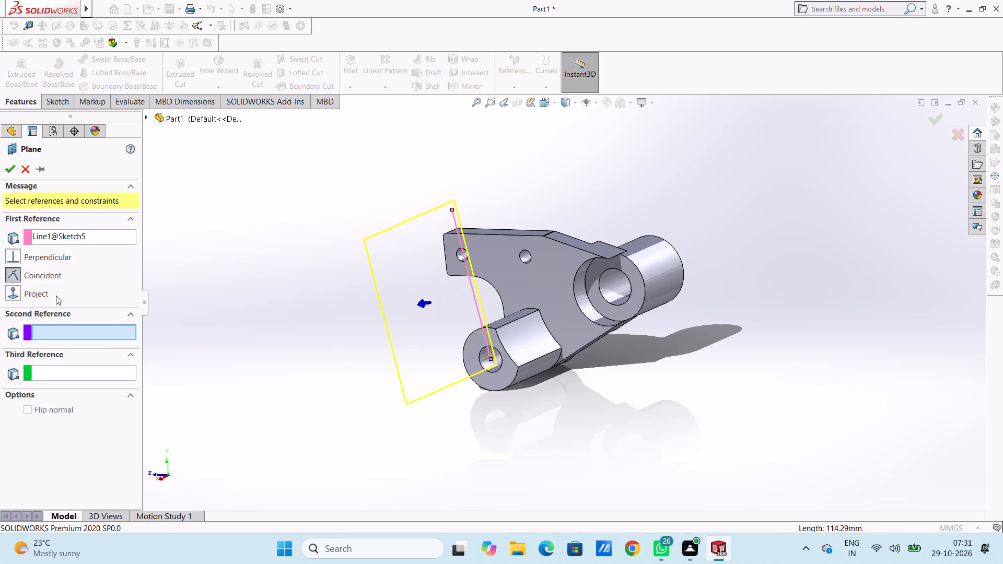
pyautogui.click(387, 286)
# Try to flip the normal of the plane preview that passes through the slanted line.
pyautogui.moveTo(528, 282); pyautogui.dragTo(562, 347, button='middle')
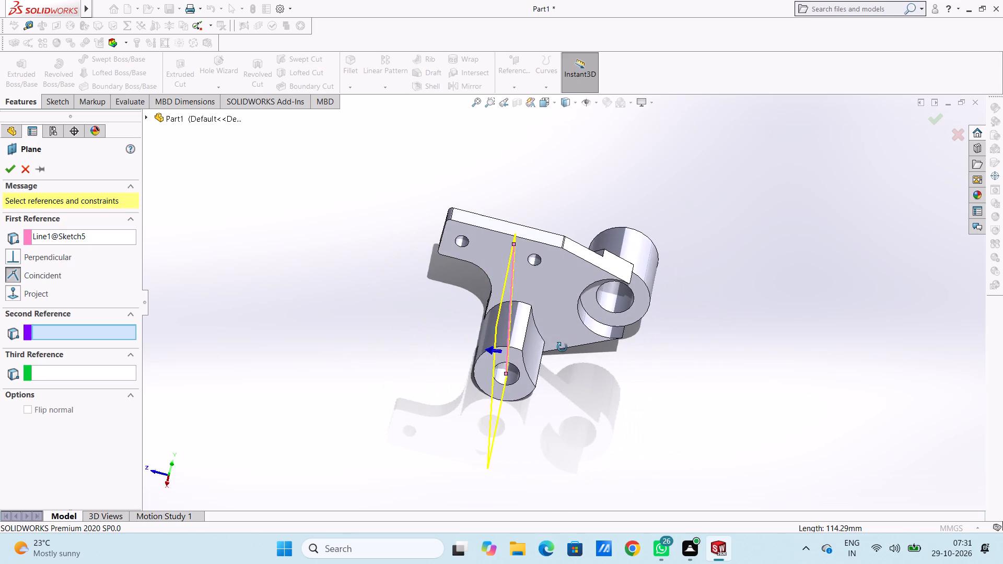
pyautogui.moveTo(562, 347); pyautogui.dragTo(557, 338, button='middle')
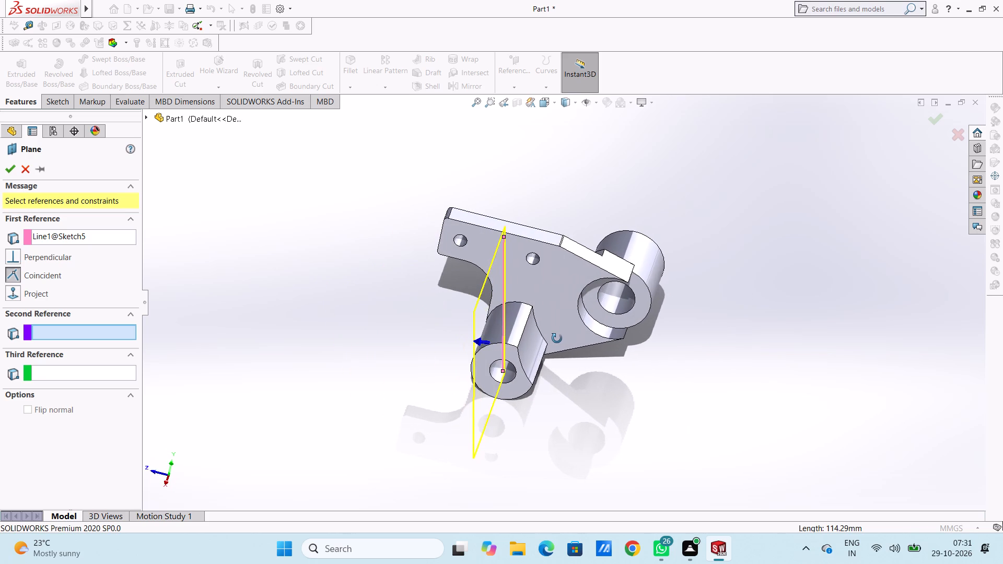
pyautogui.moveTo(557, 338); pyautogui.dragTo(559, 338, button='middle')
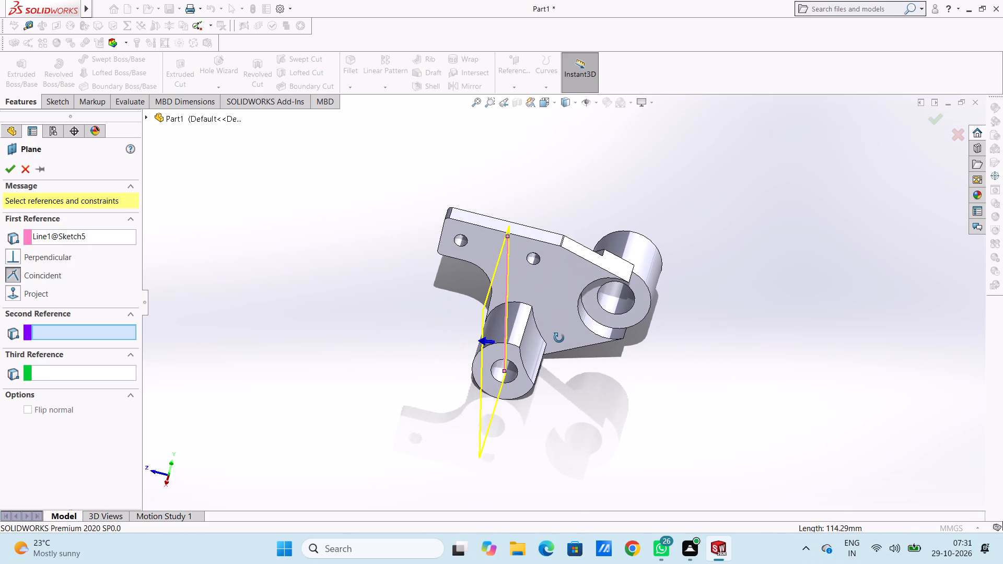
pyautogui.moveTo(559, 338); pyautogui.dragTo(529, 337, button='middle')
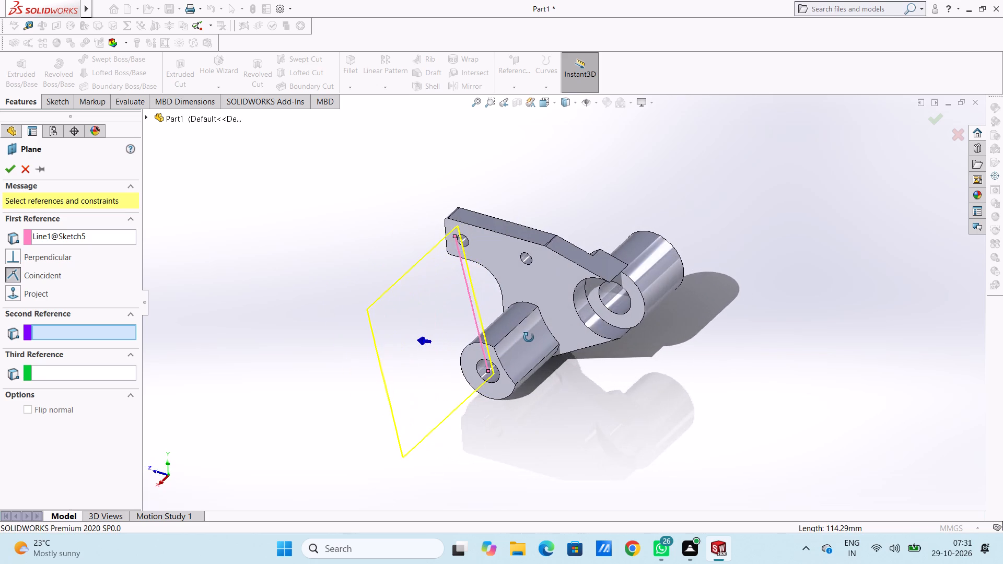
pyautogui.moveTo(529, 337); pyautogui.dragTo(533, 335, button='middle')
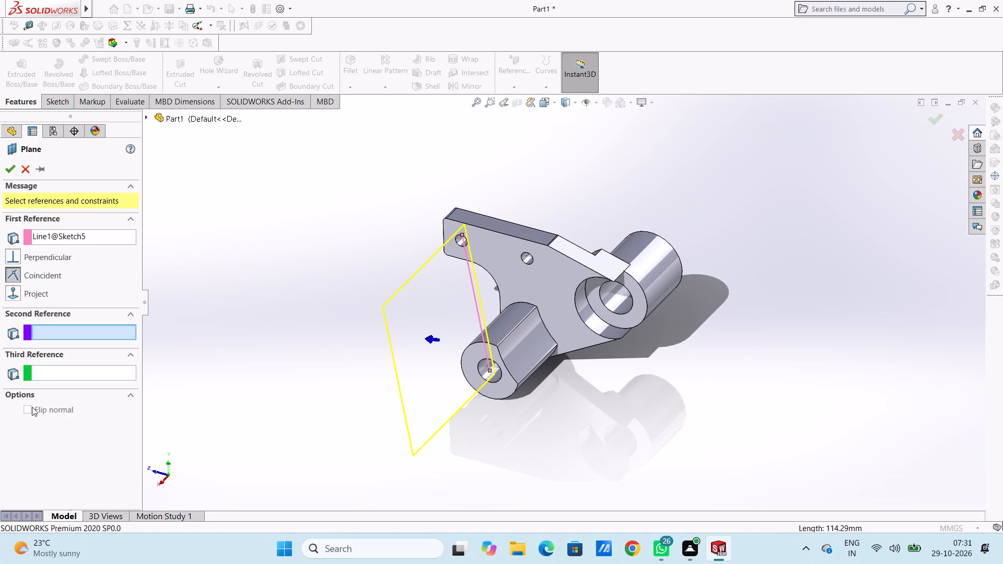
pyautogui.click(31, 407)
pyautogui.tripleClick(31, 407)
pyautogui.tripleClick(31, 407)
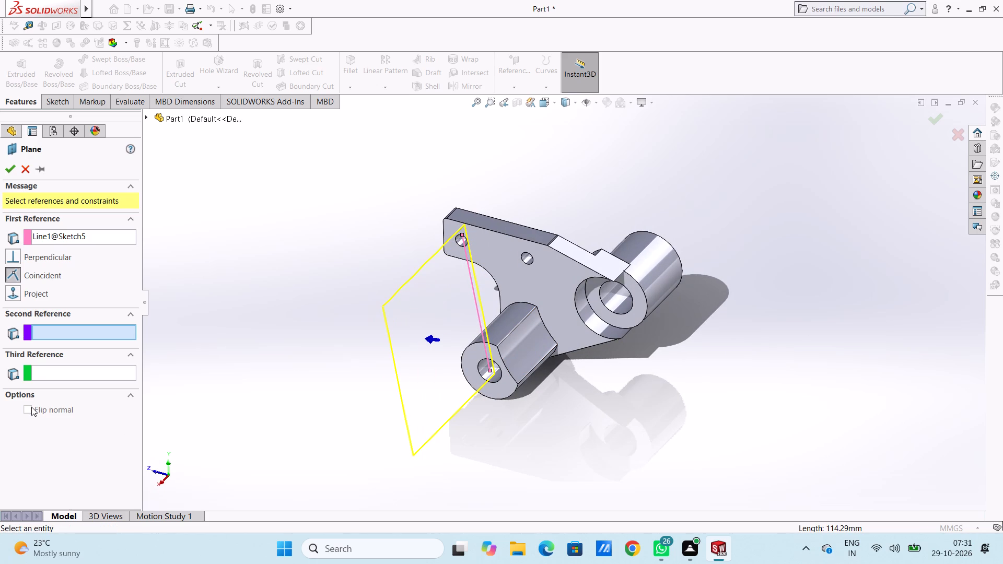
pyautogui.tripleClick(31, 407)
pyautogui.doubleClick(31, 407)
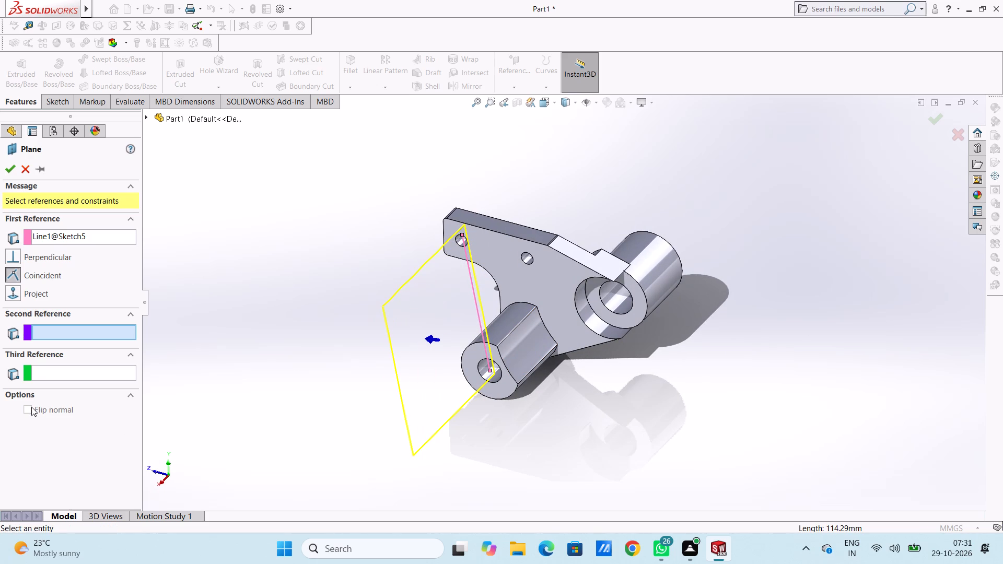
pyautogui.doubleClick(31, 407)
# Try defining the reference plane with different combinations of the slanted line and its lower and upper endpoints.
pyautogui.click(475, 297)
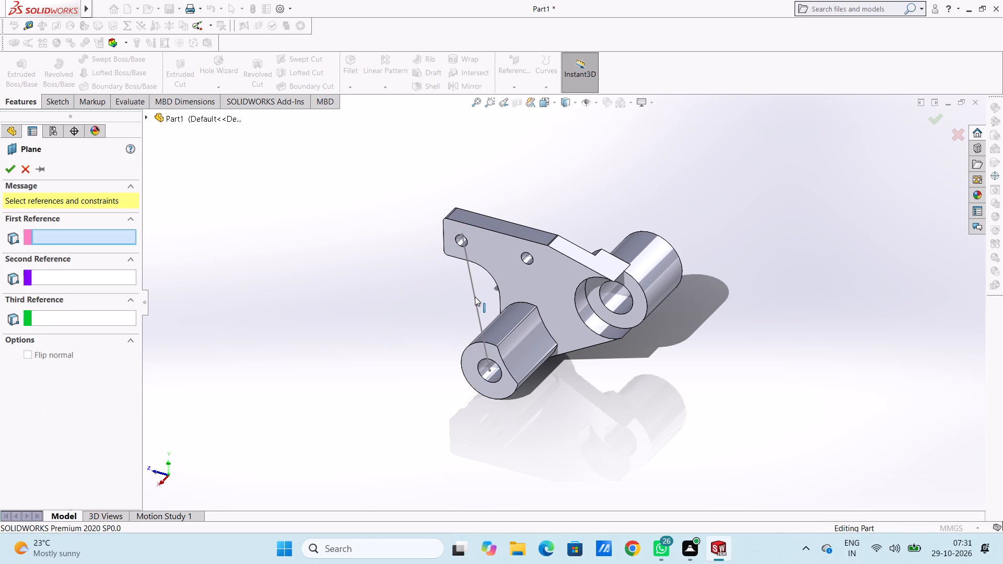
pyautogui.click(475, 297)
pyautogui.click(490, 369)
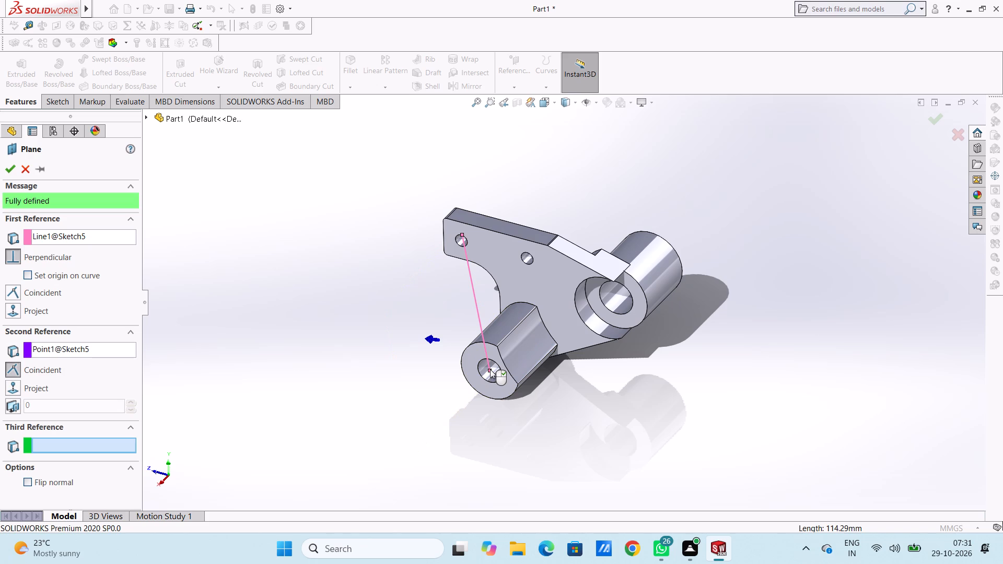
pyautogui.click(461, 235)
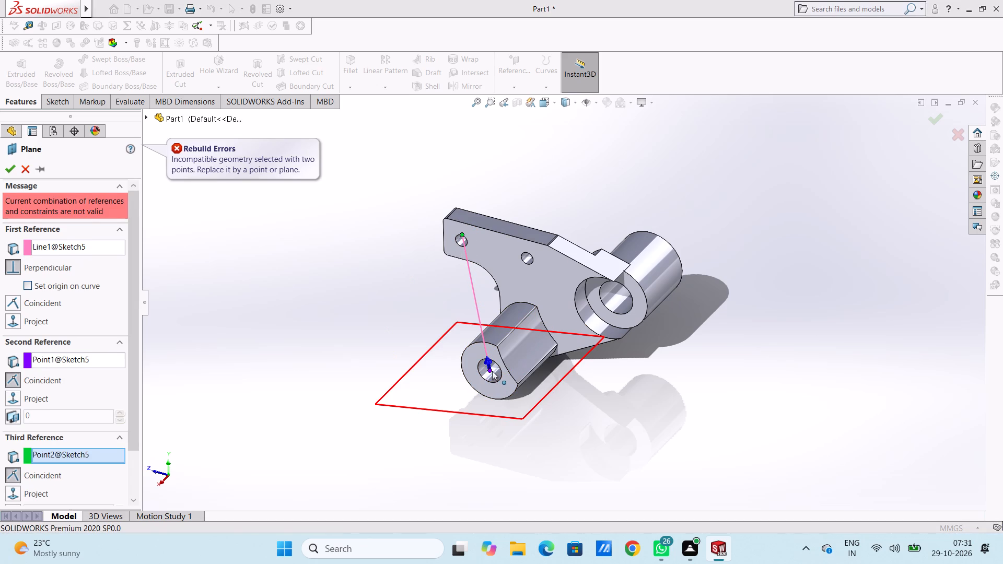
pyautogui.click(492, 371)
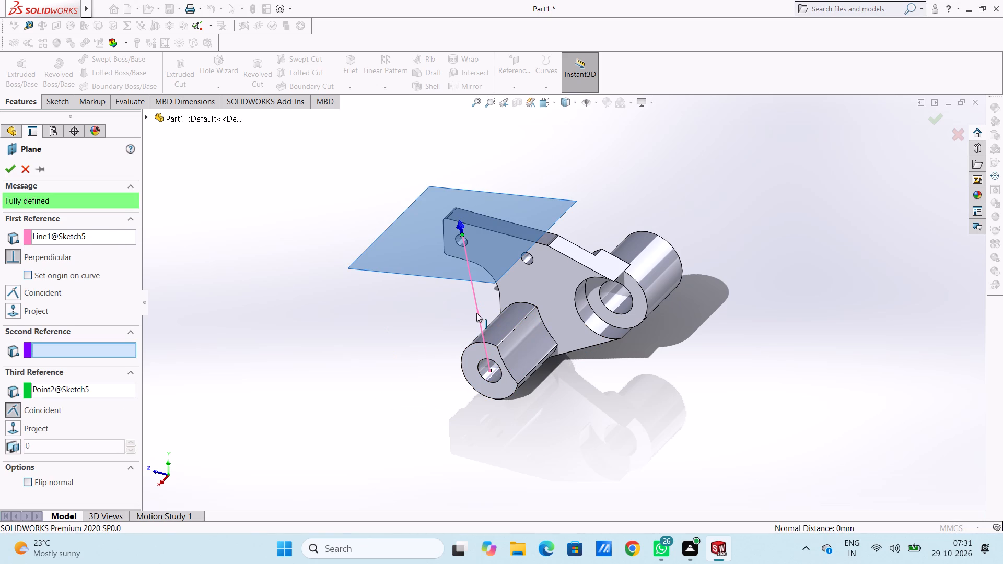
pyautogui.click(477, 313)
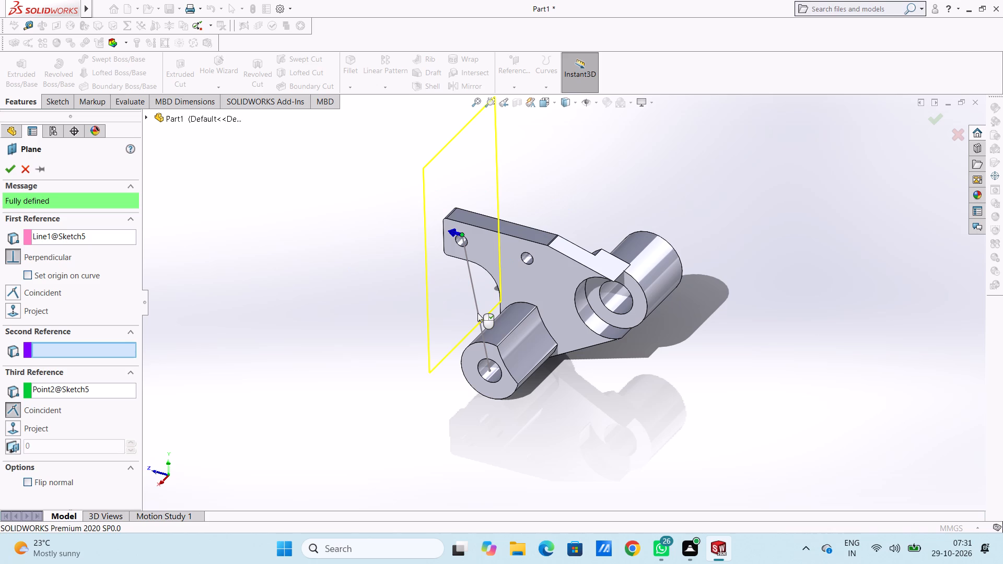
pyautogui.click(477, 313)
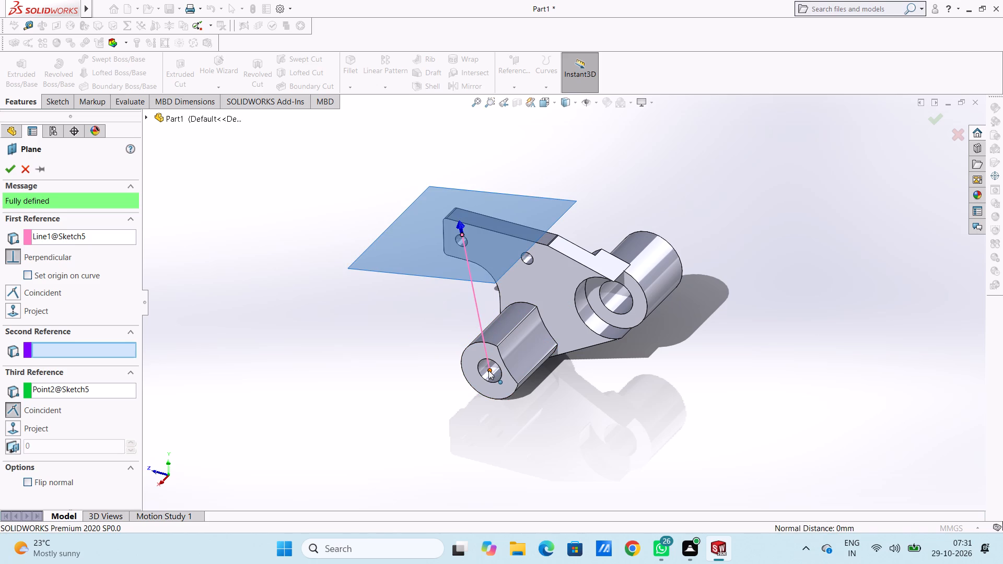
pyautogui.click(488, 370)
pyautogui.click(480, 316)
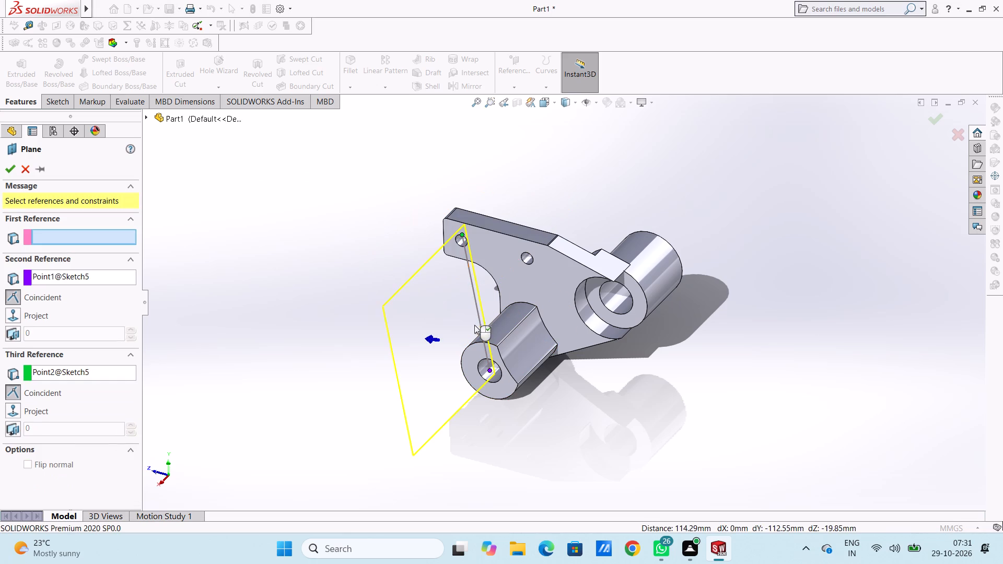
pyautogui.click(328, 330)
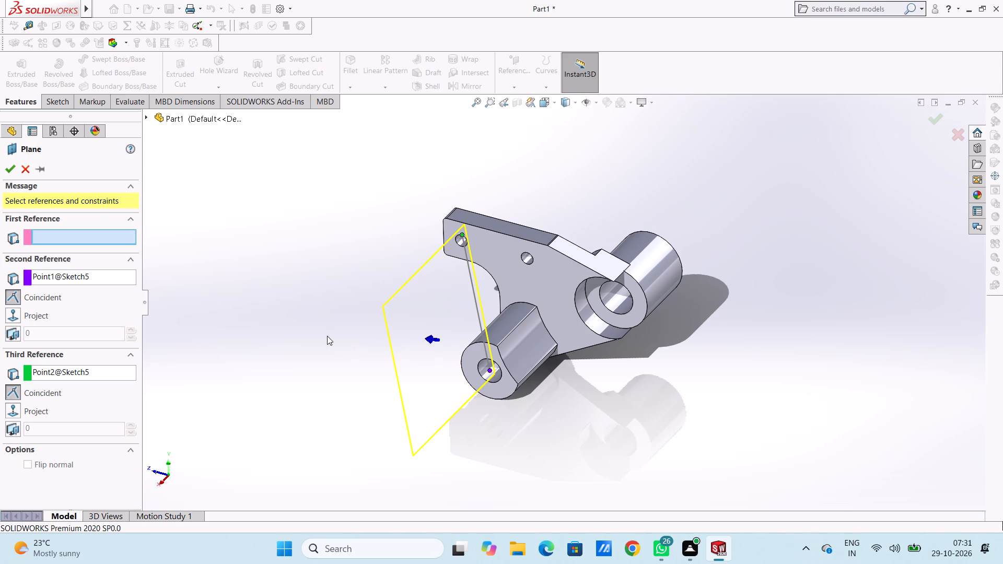
# Examine the plane preview through the slanted line's two endpoints against the bracket from several viewing angles.
pyautogui.moveTo(332, 316); pyautogui.dragTo(342, 321, button='middle')
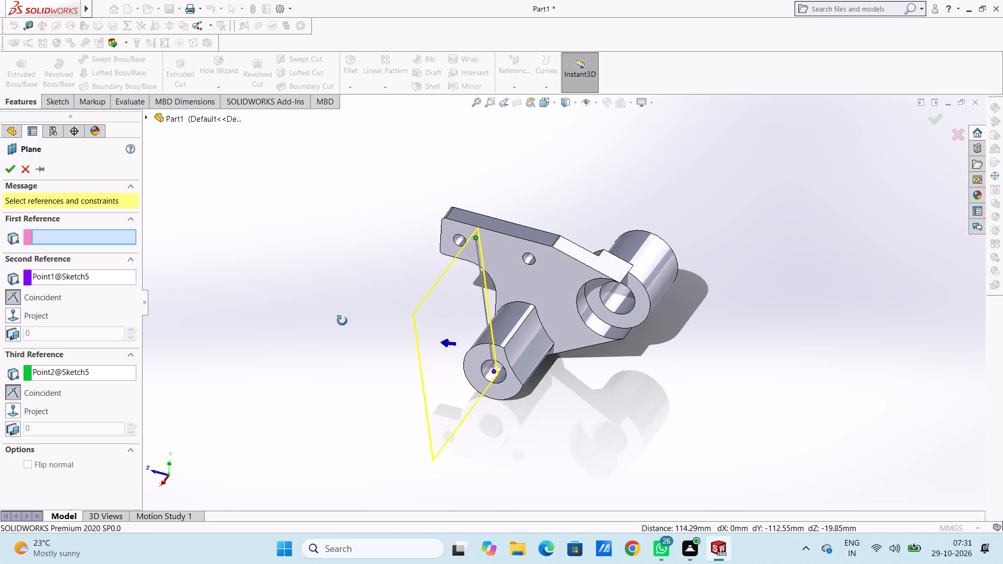
pyautogui.moveTo(342, 321); pyautogui.dragTo(351, 303, button='middle')
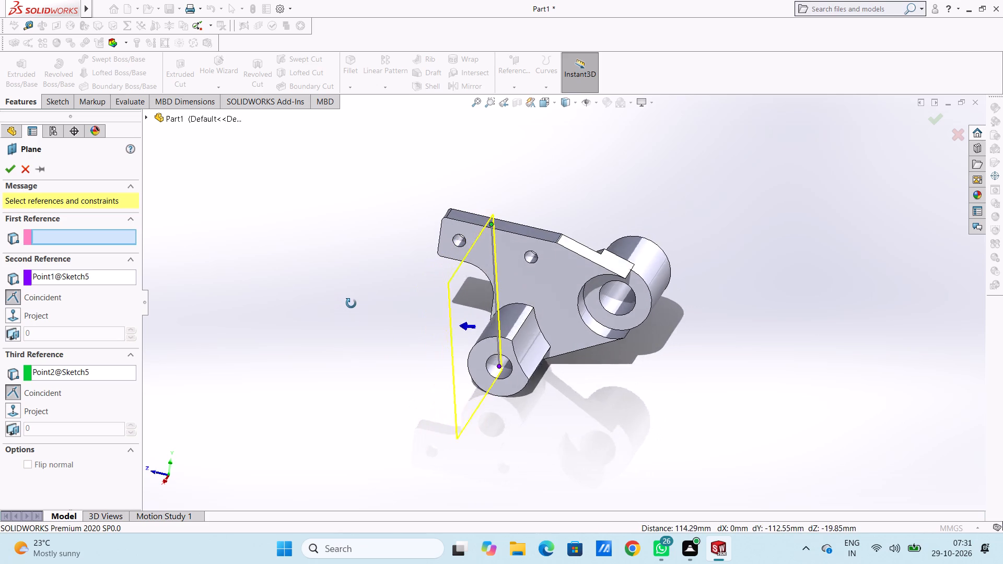
pyautogui.moveTo(351, 303); pyautogui.dragTo(336, 307, button='middle')
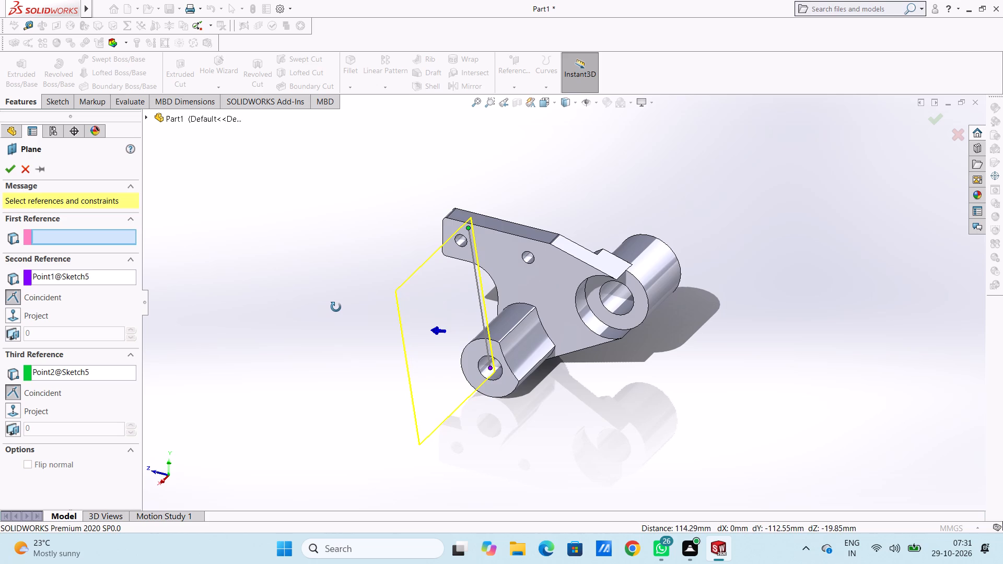
pyautogui.moveTo(336, 307); pyautogui.dragTo(334, 307, button='middle')
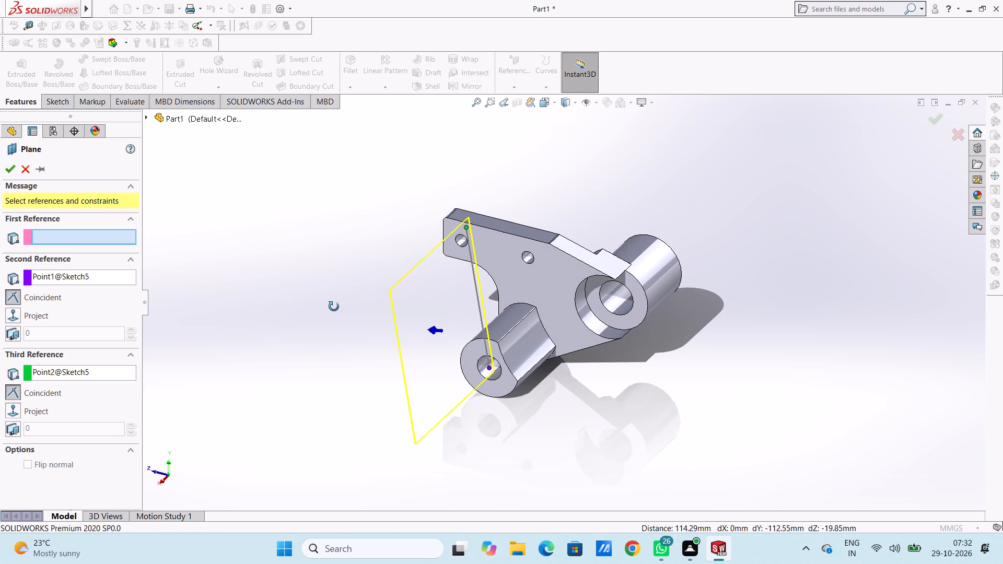
pyautogui.moveTo(334, 307); pyautogui.dragTo(336, 305, button='middle')
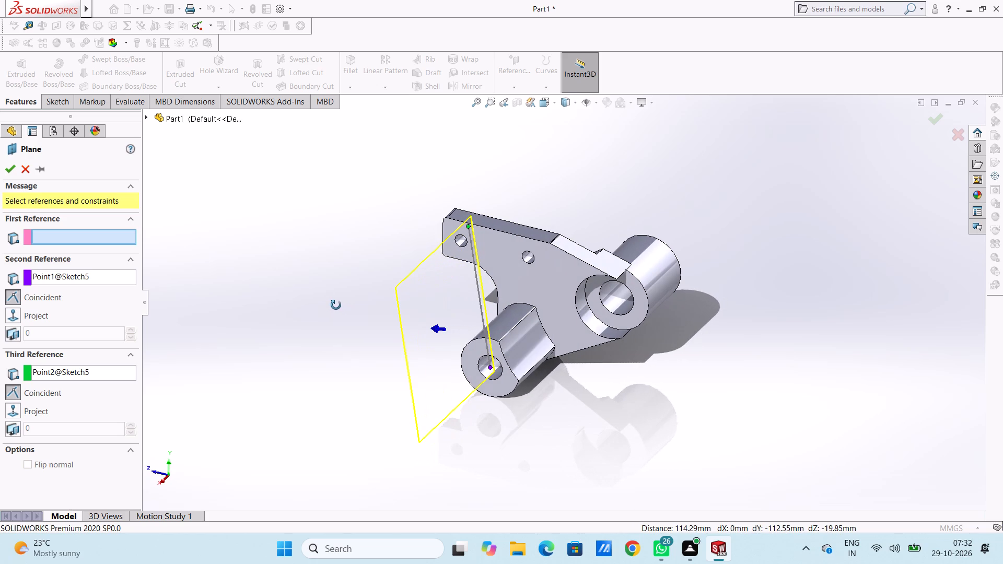
pyautogui.moveTo(336, 305); pyautogui.dragTo(334, 304, button='middle')
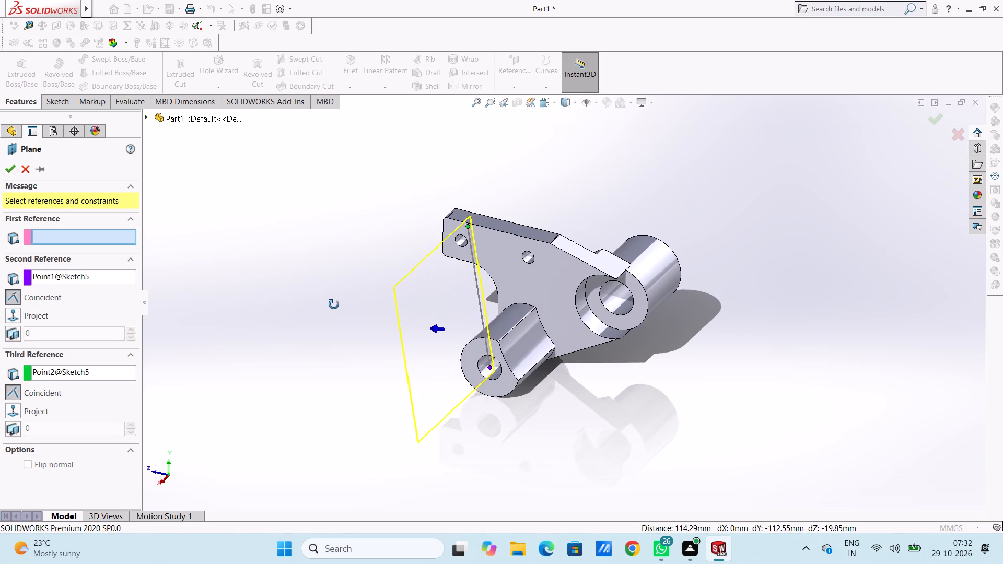
pyautogui.moveTo(334, 304); pyautogui.dragTo(326, 307, button='middle')
pyautogui.moveTo(383, 343); pyautogui.dragTo(396, 330, button='middle')
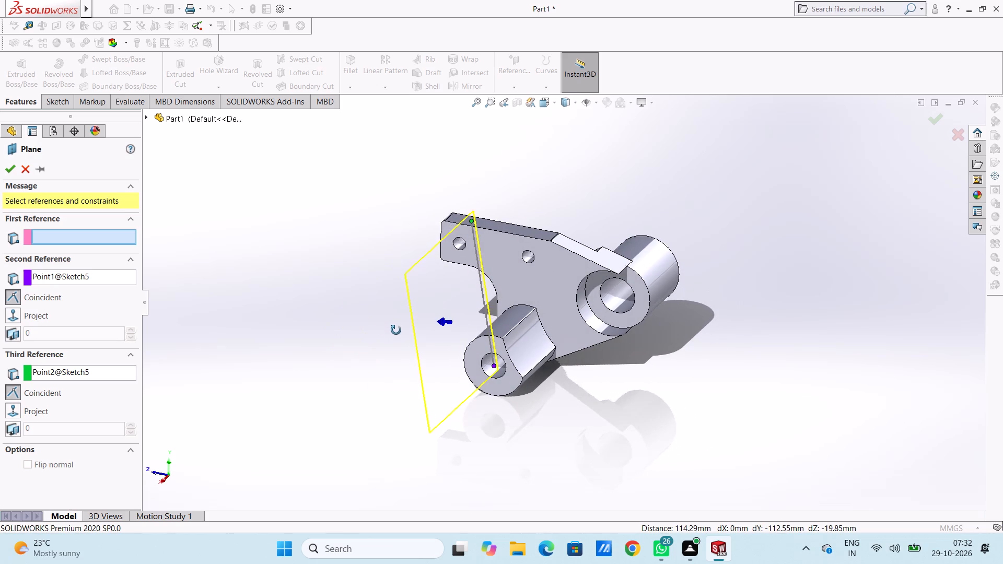
pyautogui.moveTo(396, 330); pyautogui.dragTo(396, 335, button='middle')
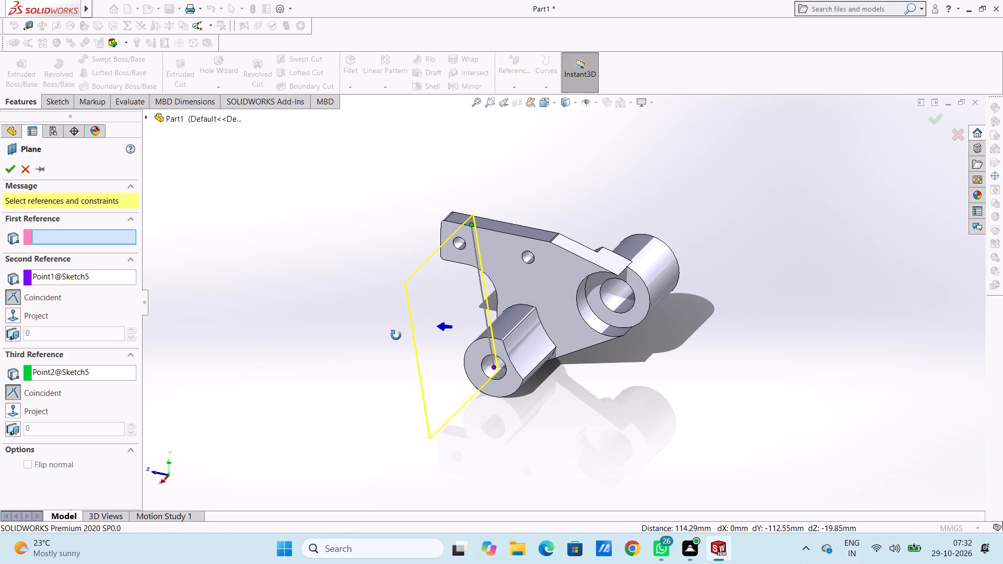
pyautogui.moveTo(396, 335); pyautogui.dragTo(392, 337, button='middle')
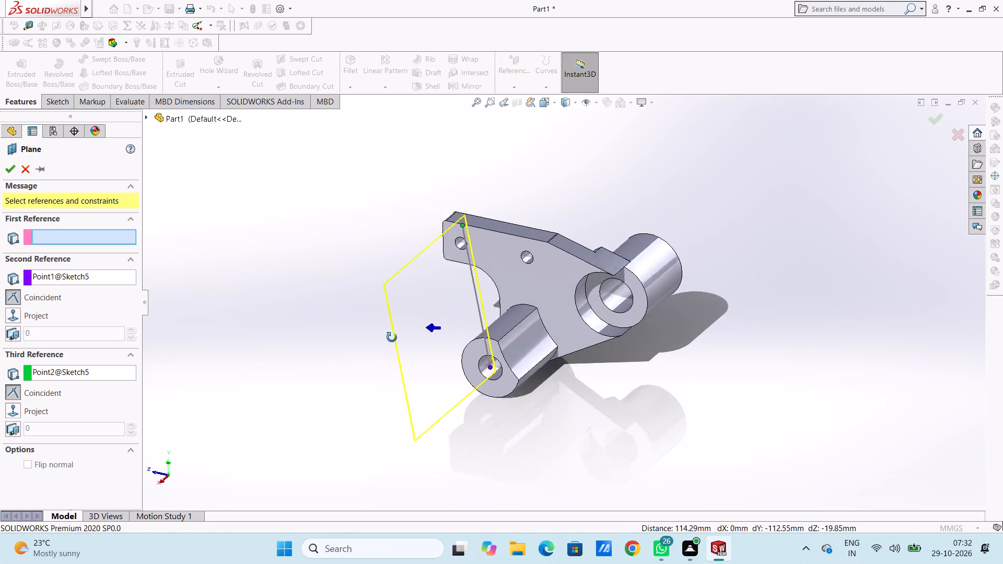
pyautogui.moveTo(392, 337); pyautogui.dragTo(391, 335, button='middle')
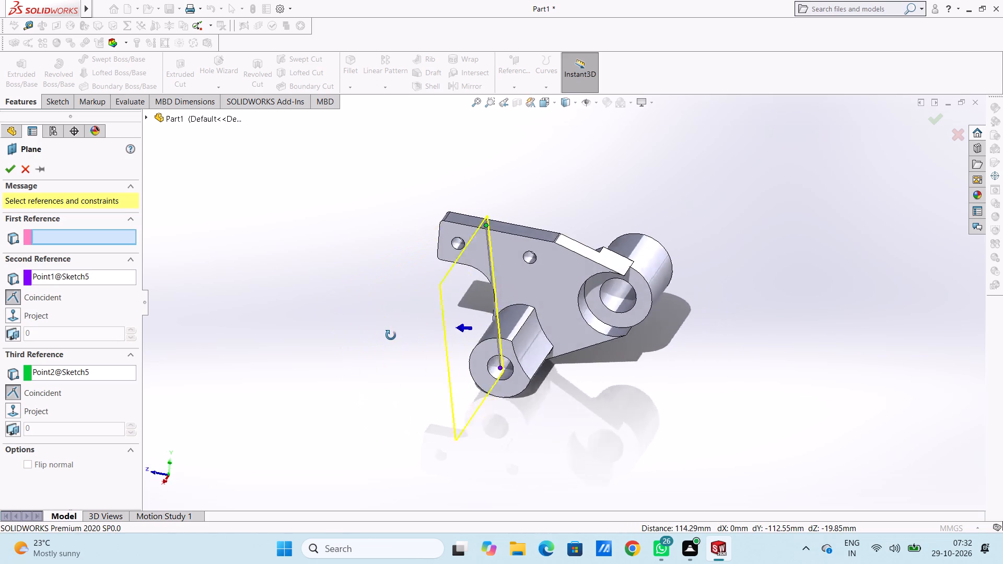
pyautogui.moveTo(391, 335); pyautogui.dragTo(384, 348, button='middle')
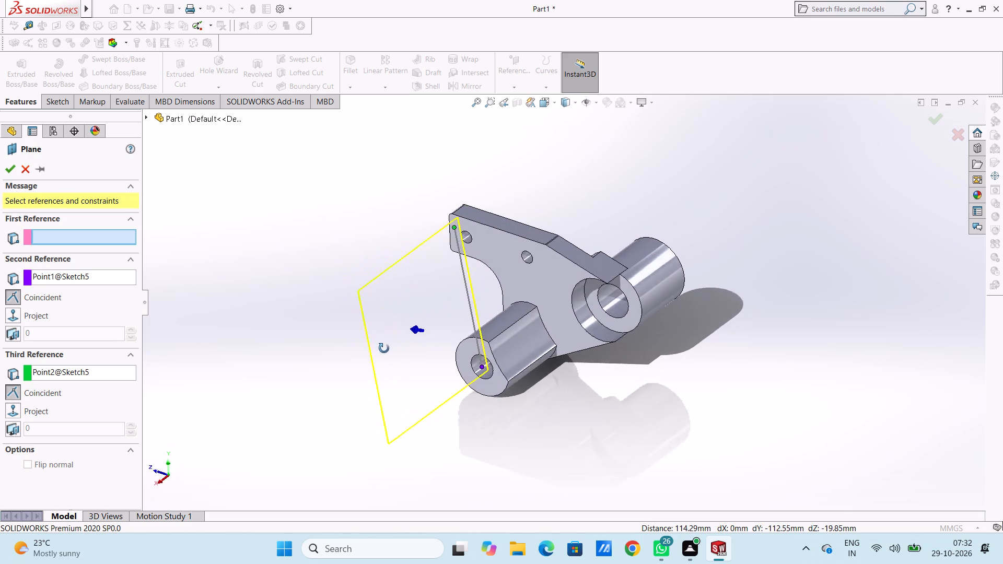
pyautogui.moveTo(384, 348); pyautogui.dragTo(394, 355, button='middle')
pyautogui.moveTo(388, 349); pyautogui.dragTo(378, 322, button='middle')
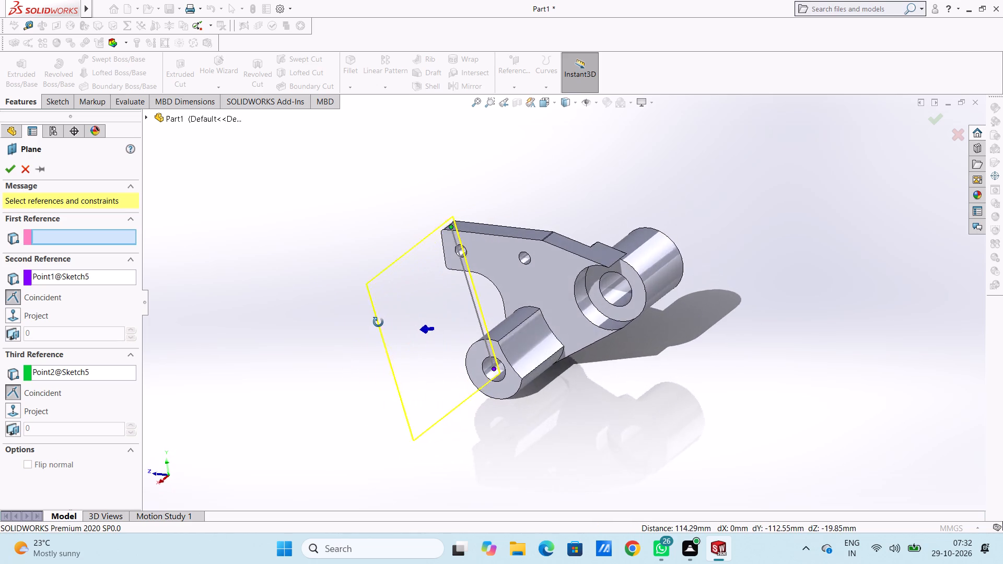
pyautogui.moveTo(378, 322); pyautogui.dragTo(401, 322, button='middle')
pyautogui.moveTo(404, 310); pyautogui.dragTo(392, 305, button='middle')
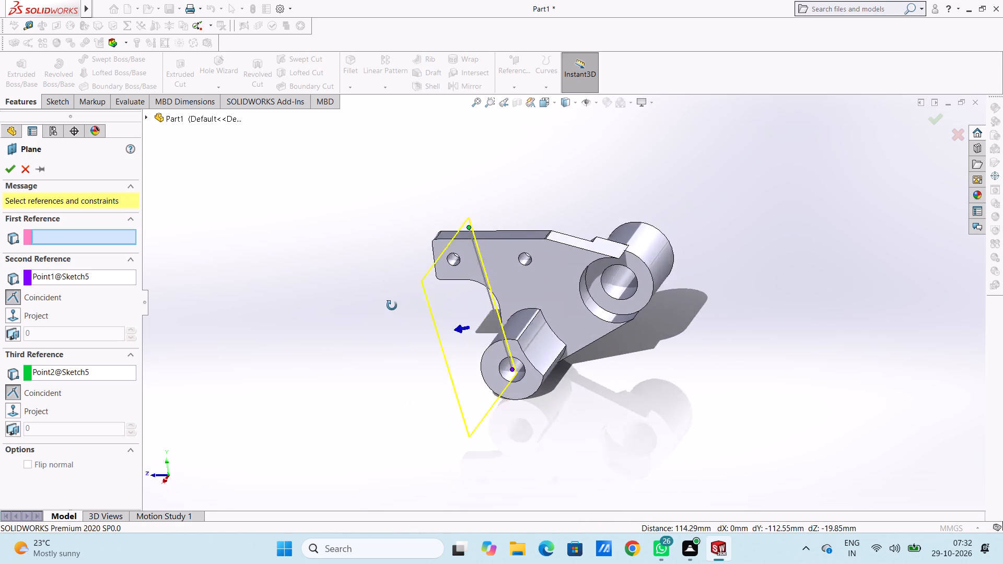
pyautogui.moveTo(392, 305); pyautogui.dragTo(378, 304, button='middle')
pyautogui.moveTo(416, 299); pyautogui.dragTo(422, 302, button='middle')
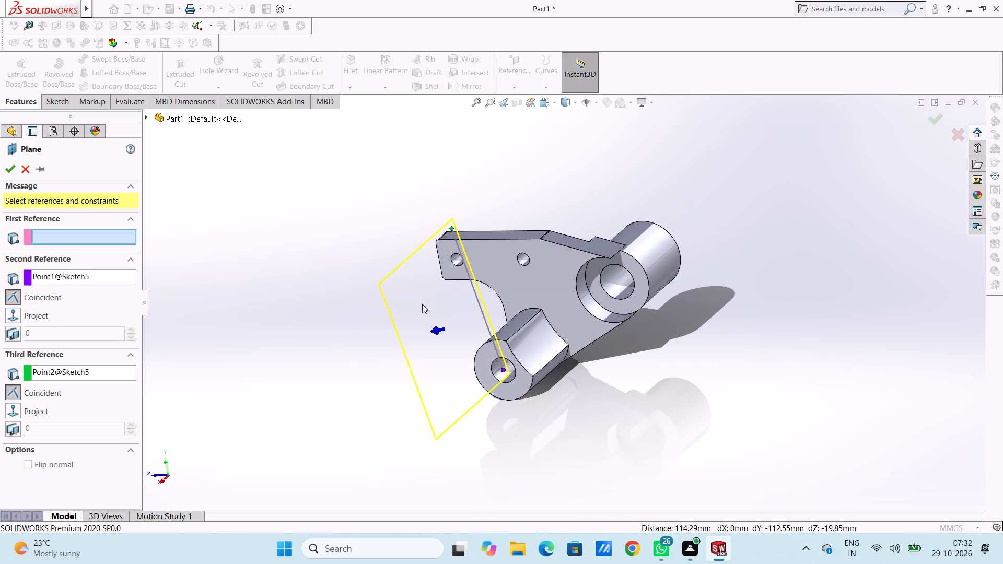
pyautogui.moveTo(346, 361); pyautogui.dragTo(350, 356, button='middle')
pyautogui.moveTo(349, 357); pyautogui.dragTo(350, 358, button='middle')
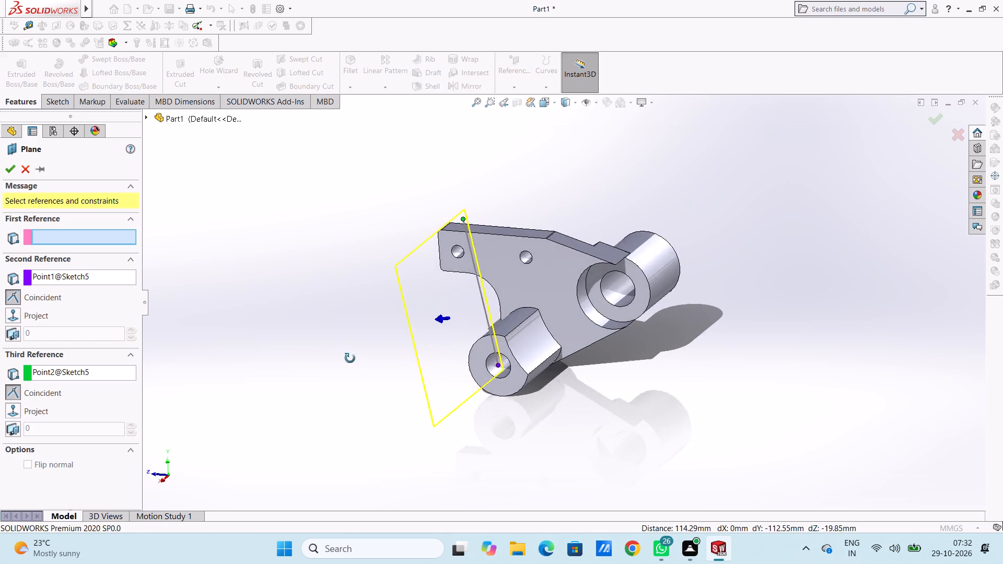
pyautogui.moveTo(350, 358); pyautogui.dragTo(358, 360, button='middle')
pyautogui.moveTo(363, 360); pyautogui.dragTo(378, 350, button='middle')
pyautogui.moveTo(380, 324); pyautogui.dragTo(376, 338, button='middle')
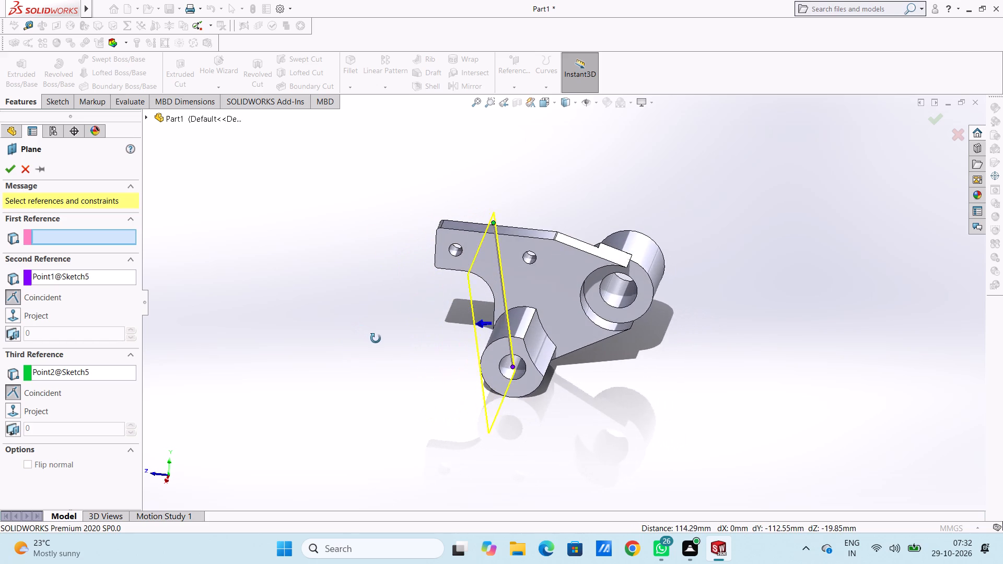
pyautogui.moveTo(376, 338); pyautogui.dragTo(376, 339, button='middle')
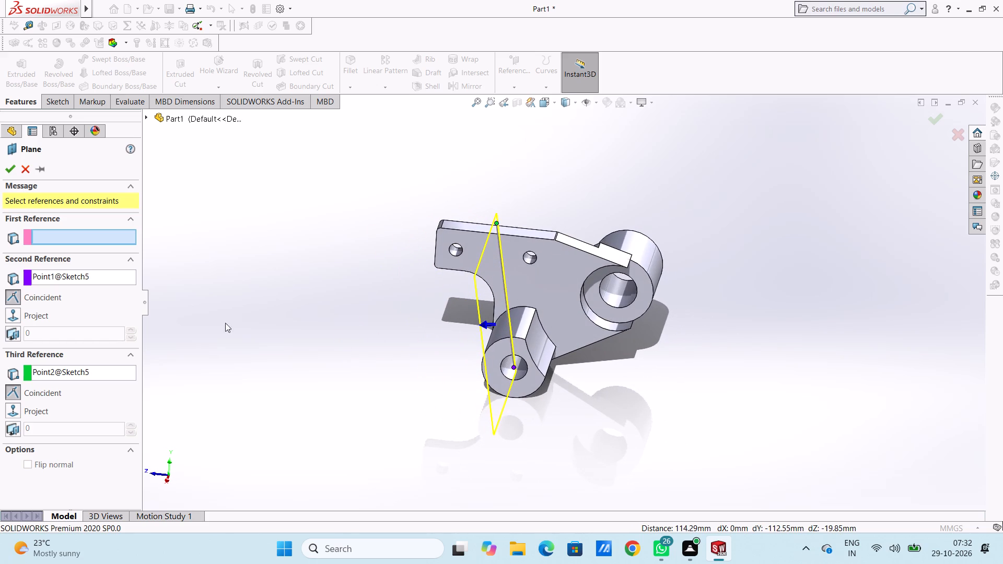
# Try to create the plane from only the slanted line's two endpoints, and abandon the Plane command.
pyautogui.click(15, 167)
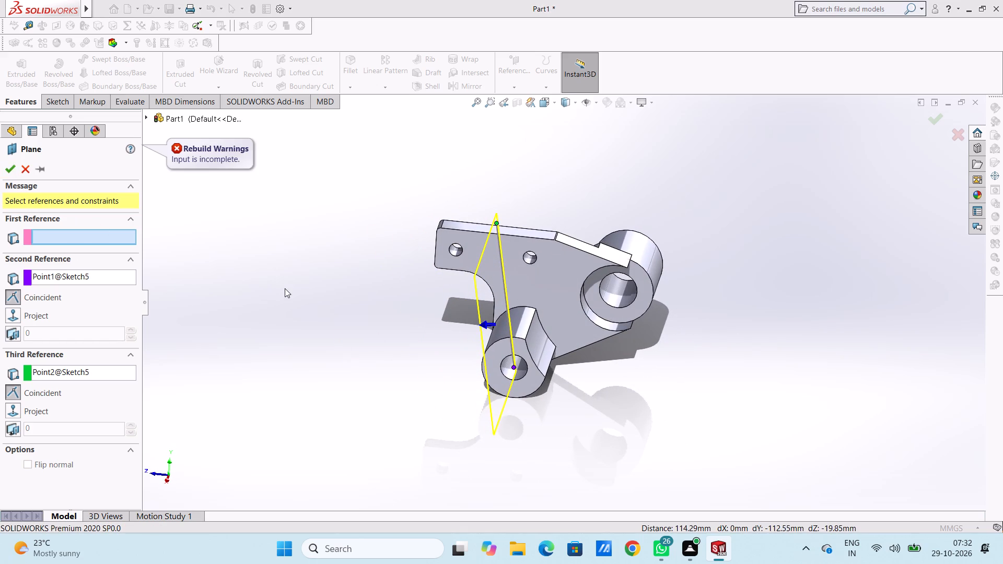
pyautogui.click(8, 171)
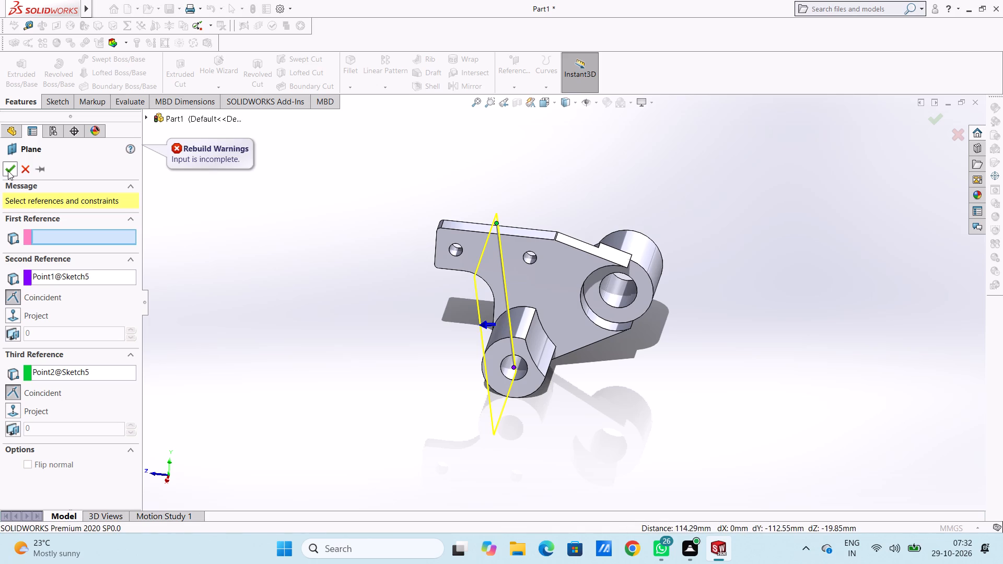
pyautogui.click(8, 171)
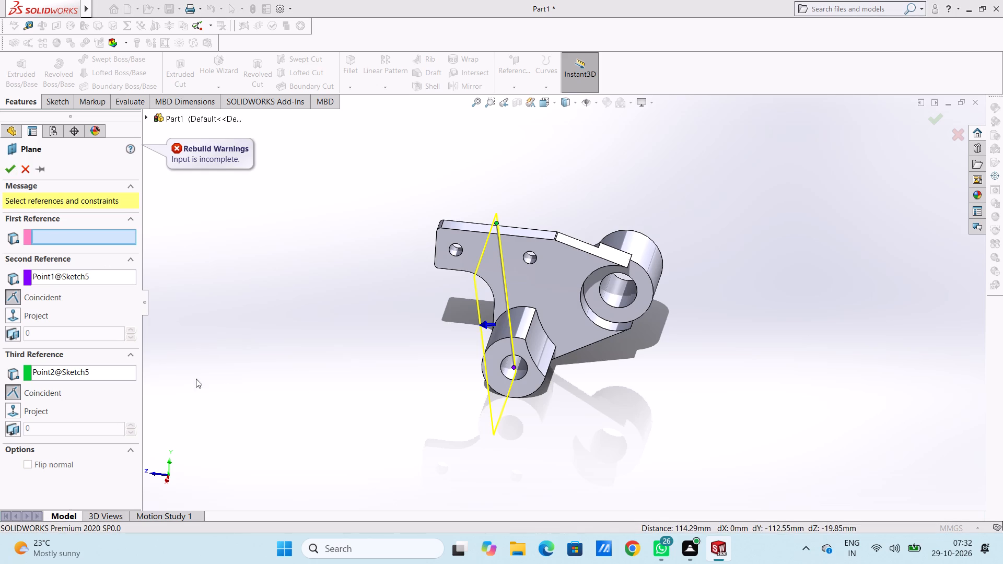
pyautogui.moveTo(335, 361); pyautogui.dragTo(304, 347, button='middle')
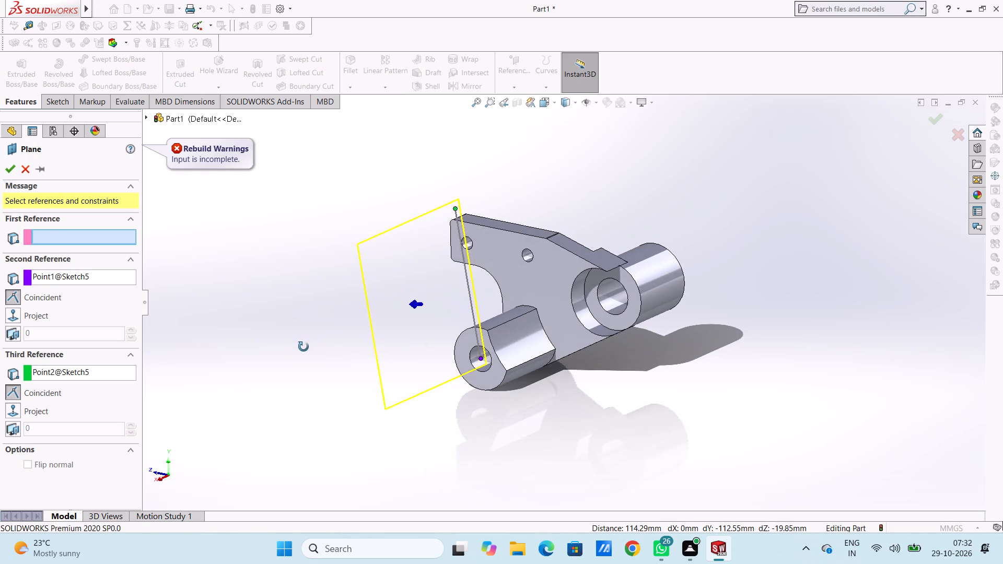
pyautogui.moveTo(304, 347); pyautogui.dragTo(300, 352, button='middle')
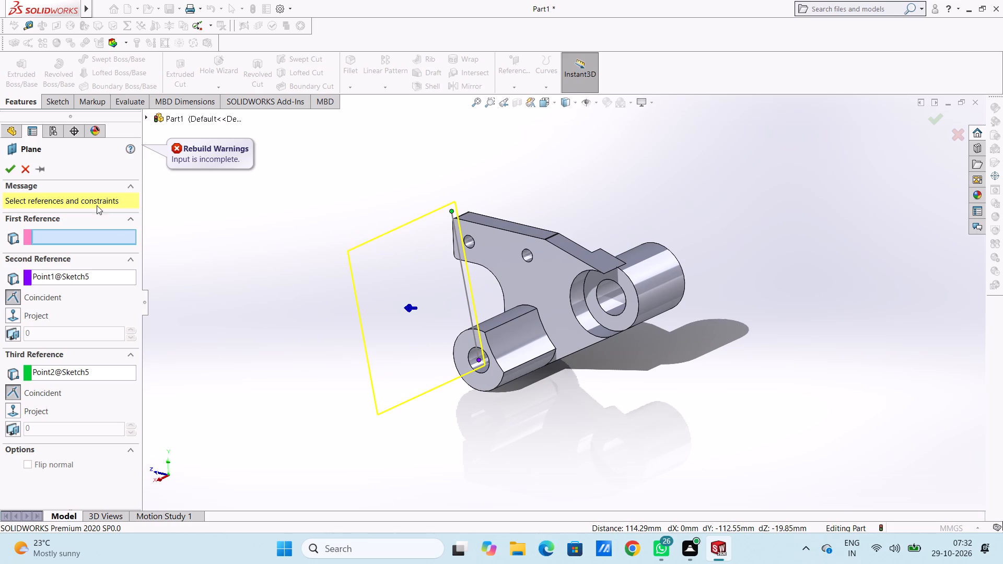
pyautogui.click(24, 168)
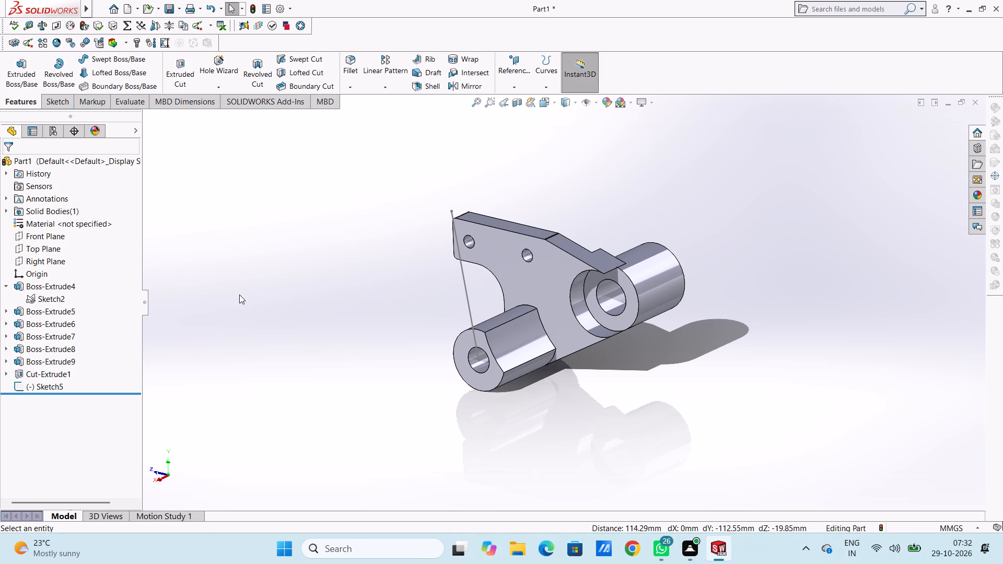
# Undo the sketch containing the 10° slanted line on the lower boss, including its dimension and line.
pyautogui.hotkey('ctrl', 'z')
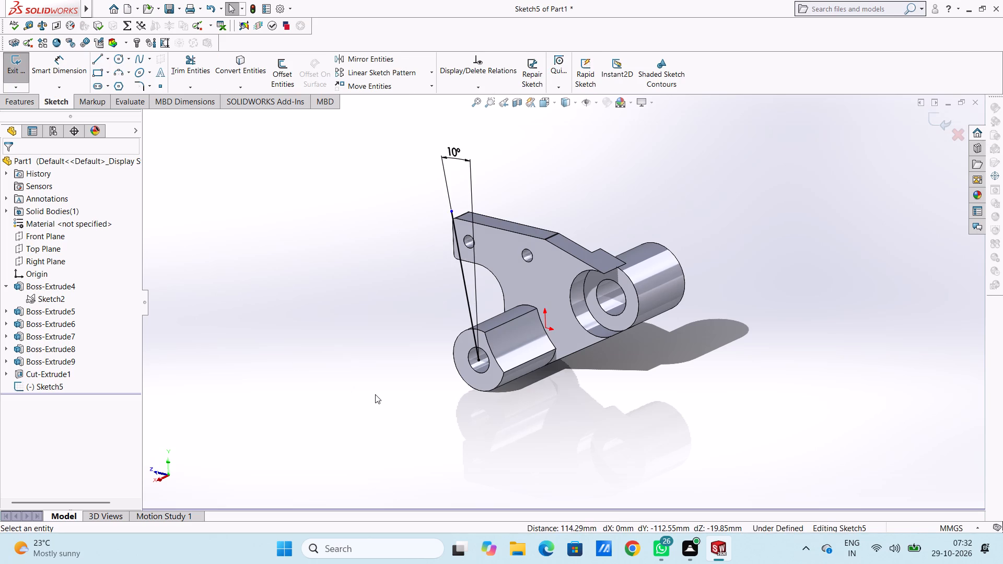
pyautogui.hotkey('ctrl', 'z')
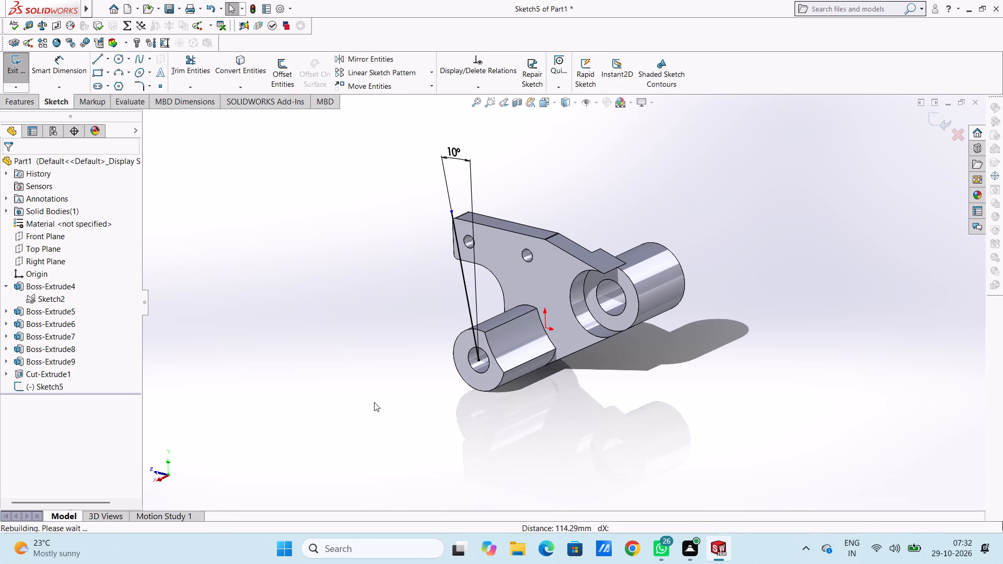
pyautogui.hotkey('ctrl', 'z')
pyautogui.hotkey('ctrl', 'z')
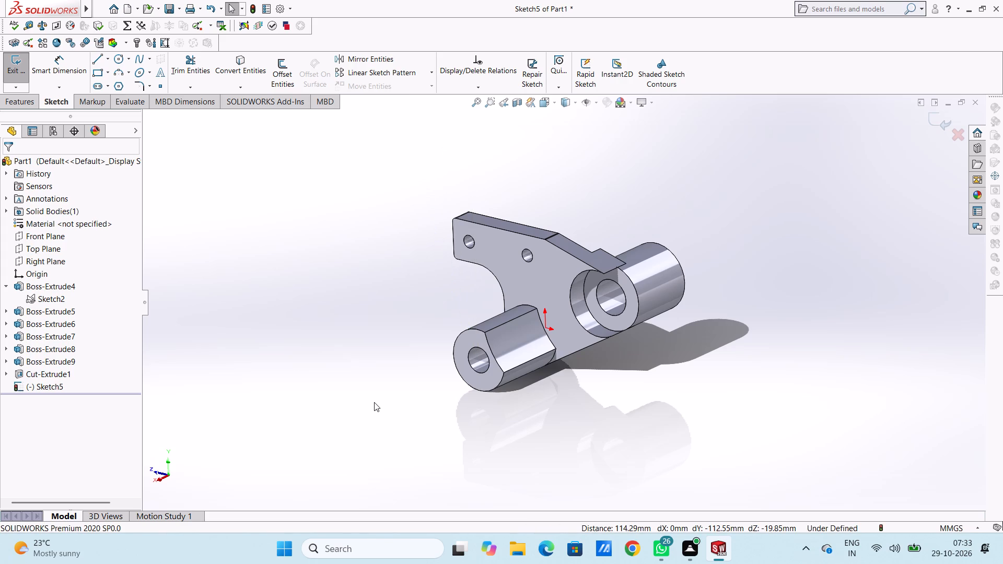
pyautogui.hotkey('ctrl', 'z')
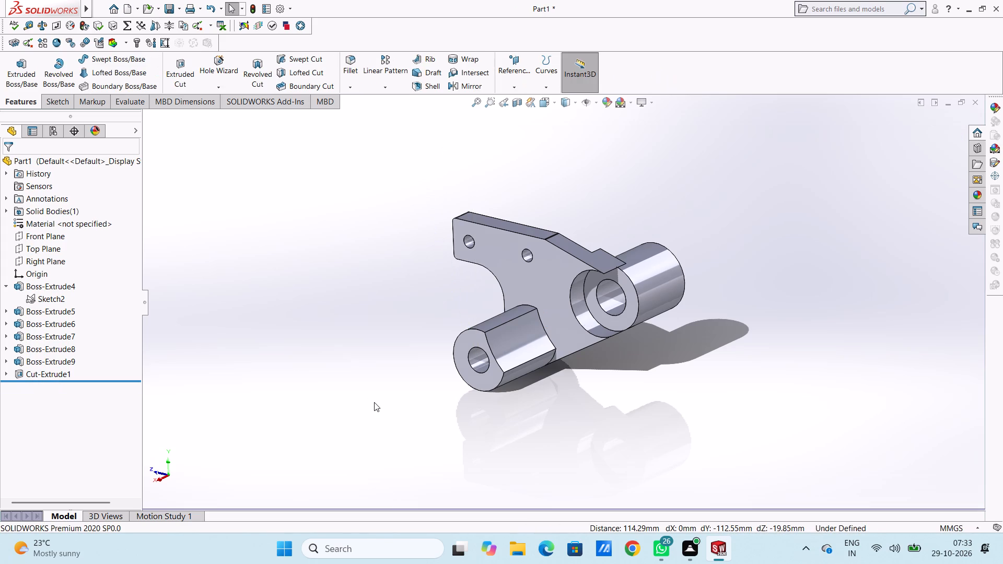
# On the plate's face, sketch a line about 99 mm long from the lower boss's centre, slanting about 23° from vertical past the plate's top edge.
pyautogui.hotkey('ctrl', '4')
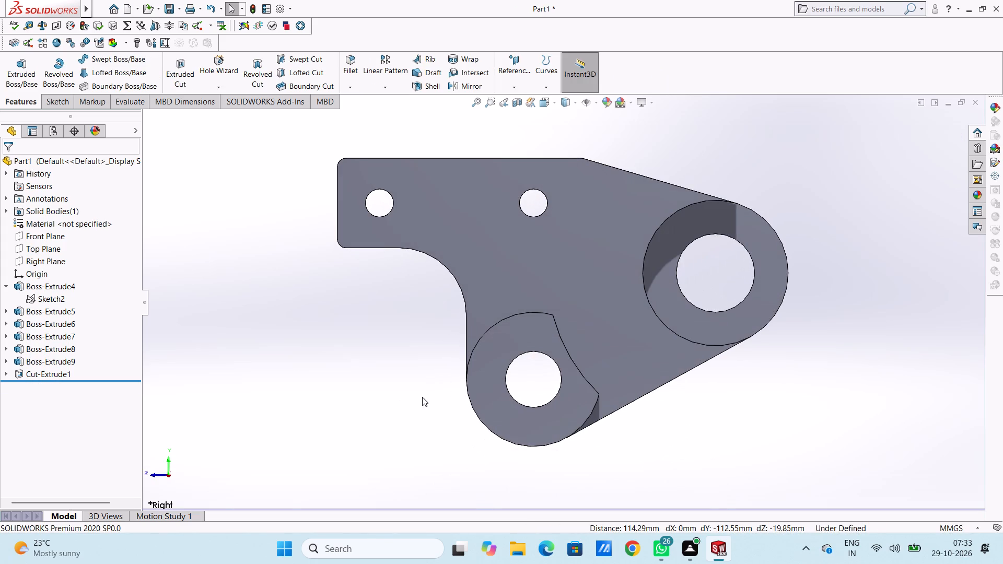
pyautogui.scroll(1, 508, 319)
pyautogui.scroll(4, 597, 311)
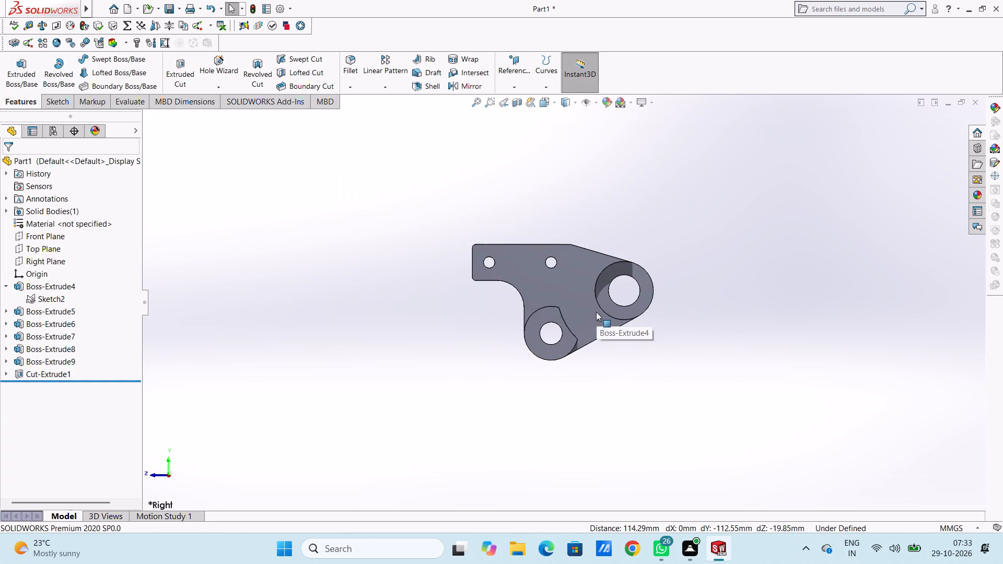
pyautogui.scroll(-2, 594, 317)
pyautogui.click(548, 268)
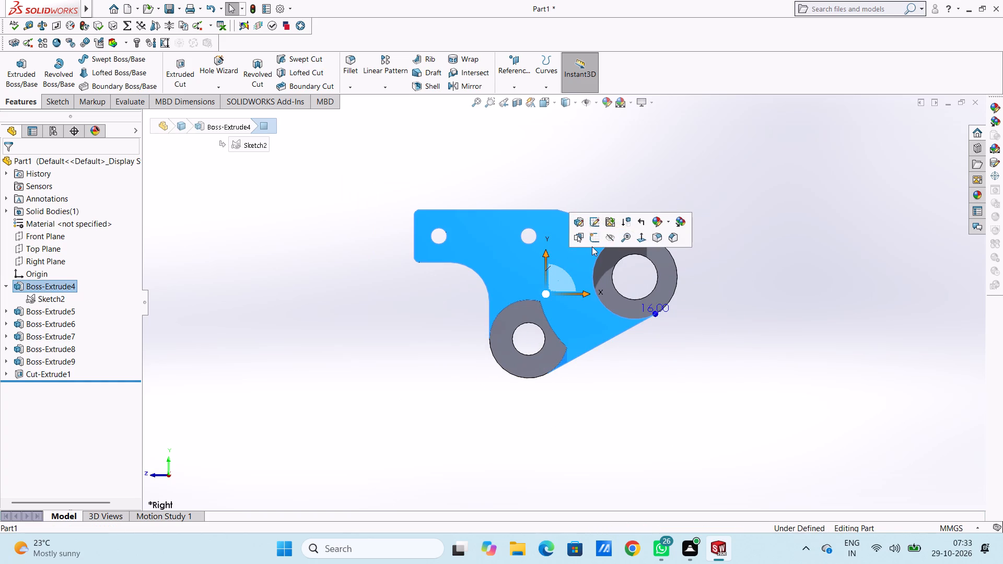
pyautogui.click(592, 244)
pyautogui.click(509, 178)
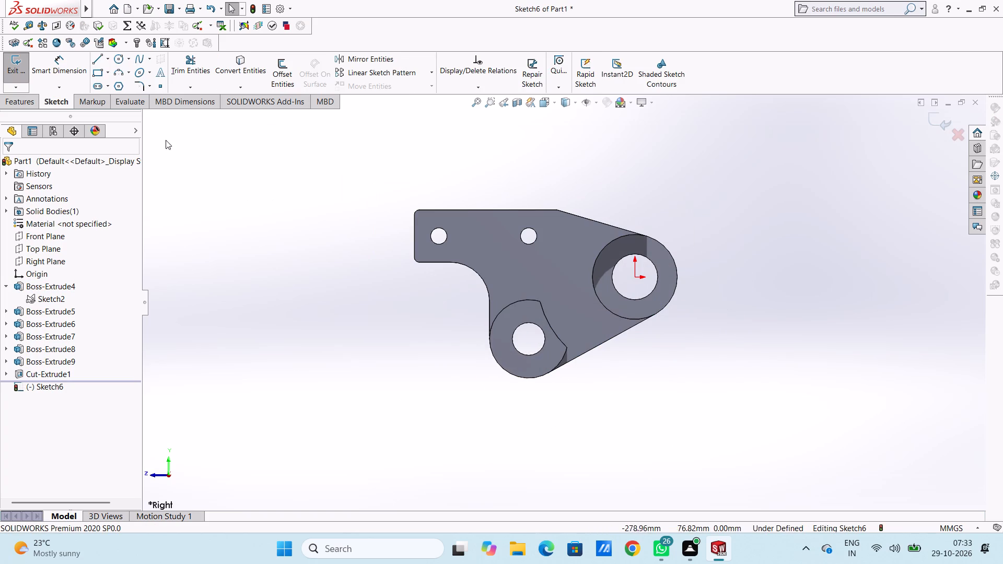
pyautogui.click(96, 62)
pyautogui.scroll(-1, 520, 351)
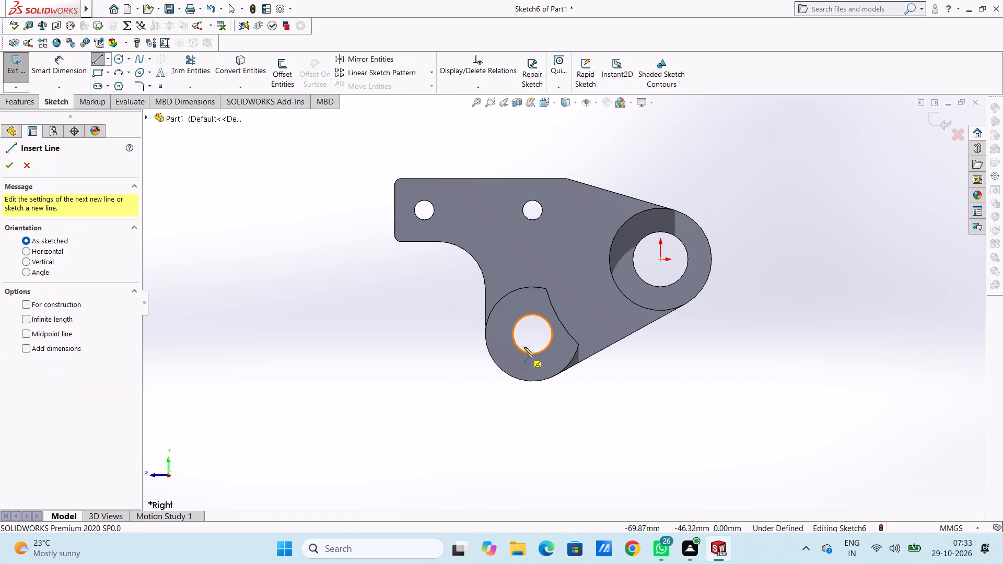
pyautogui.click(532, 334)
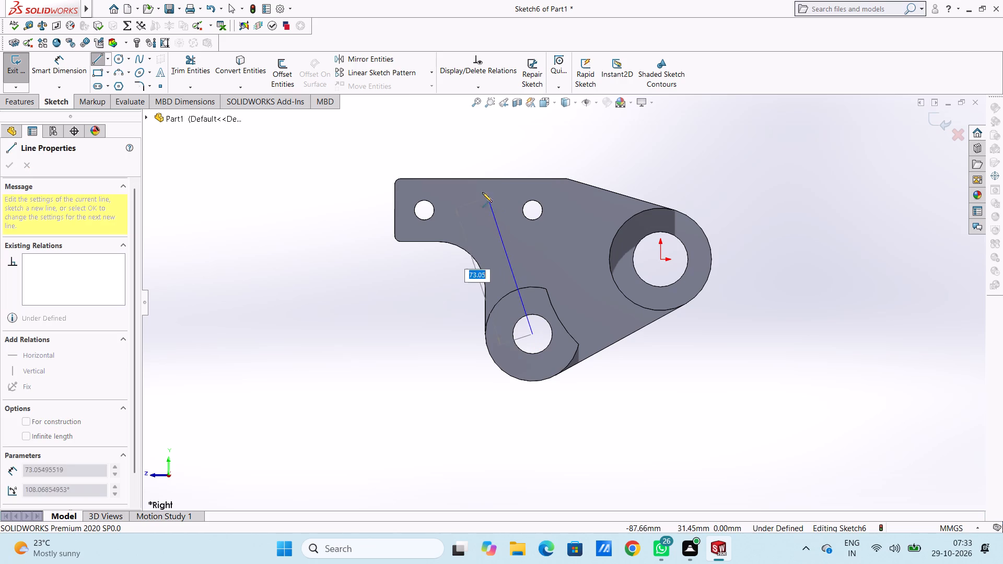
pyautogui.click(457, 155)
pyautogui.rightClick(377, 150)
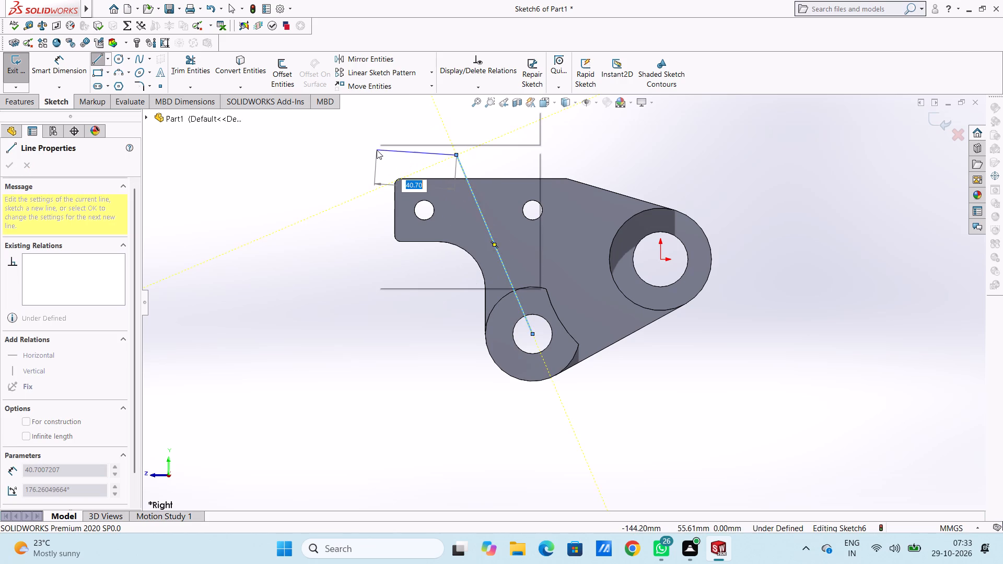
pyautogui.click(389, 161)
pyautogui.click(328, 181)
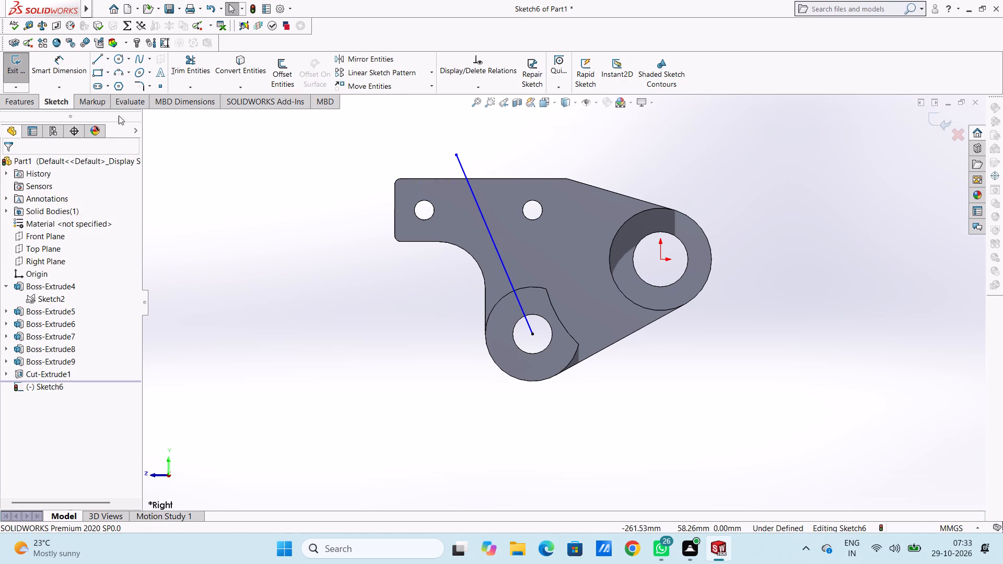
# Dimension the slanted line at 10° from vertical through the lower boss's centre and close the sketch.
pyautogui.click(56, 70)
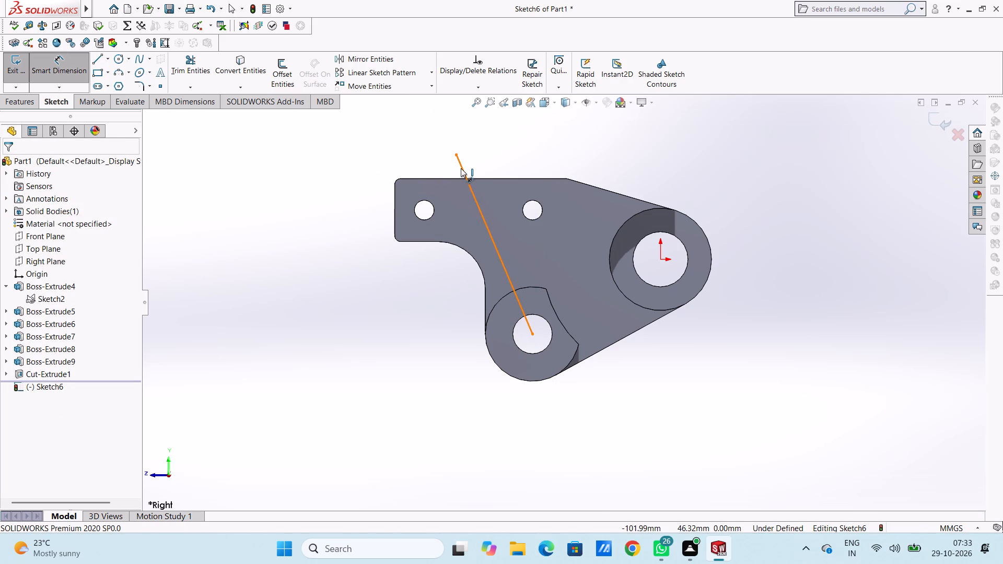
pyautogui.click(461, 168)
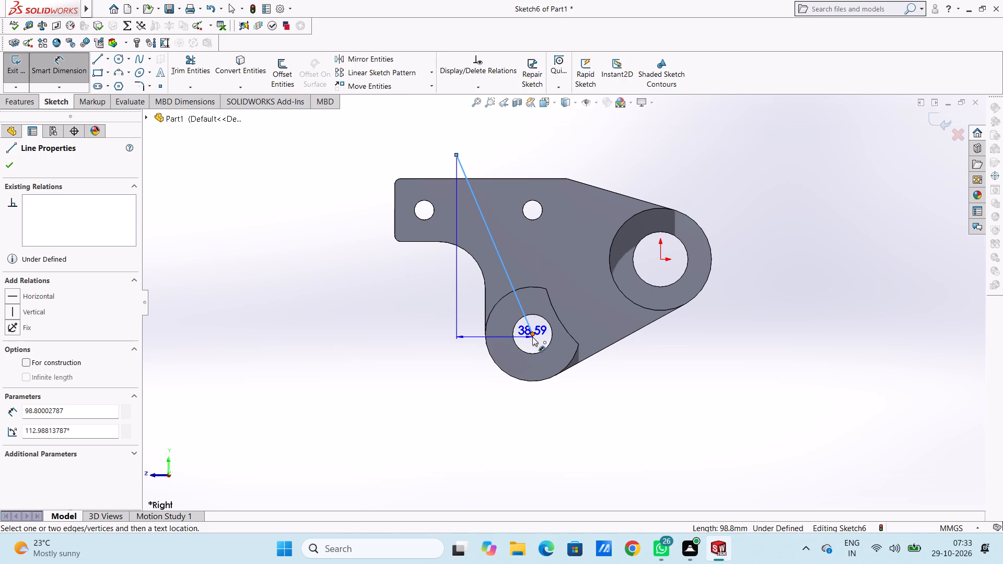
pyautogui.click(532, 336)
pyautogui.click(533, 309)
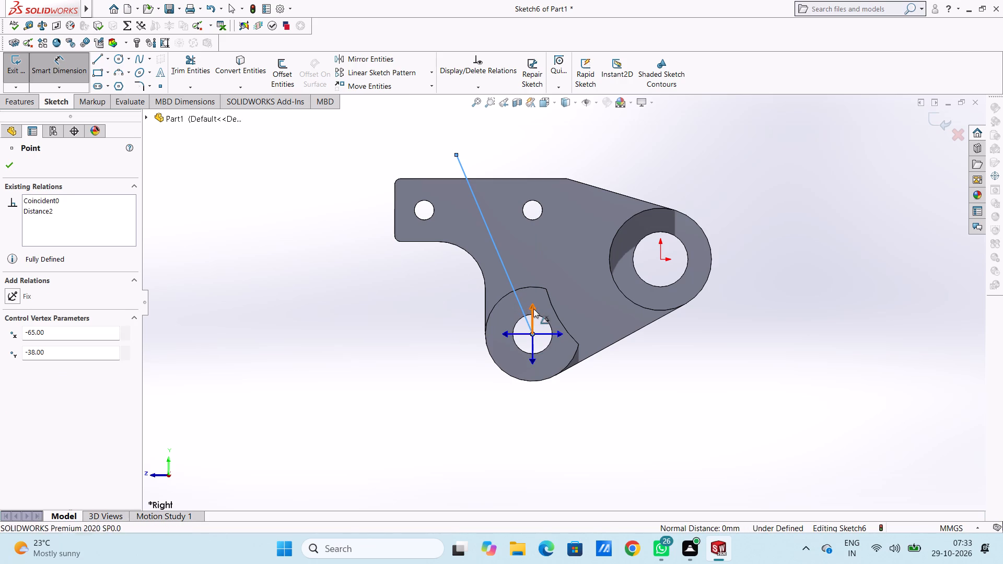
pyautogui.click(486, 128)
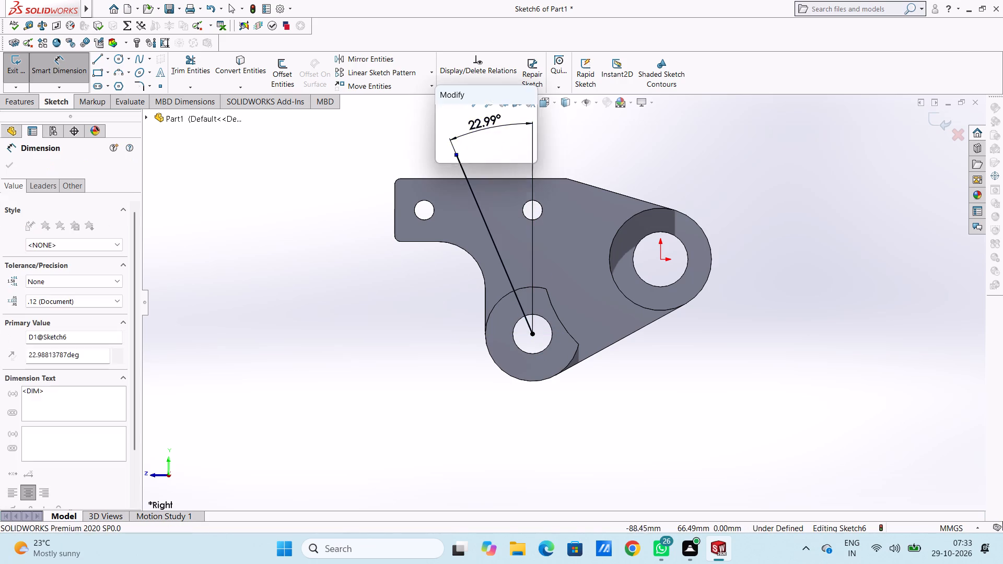
pyautogui.write('10')
pyautogui.press('Return')
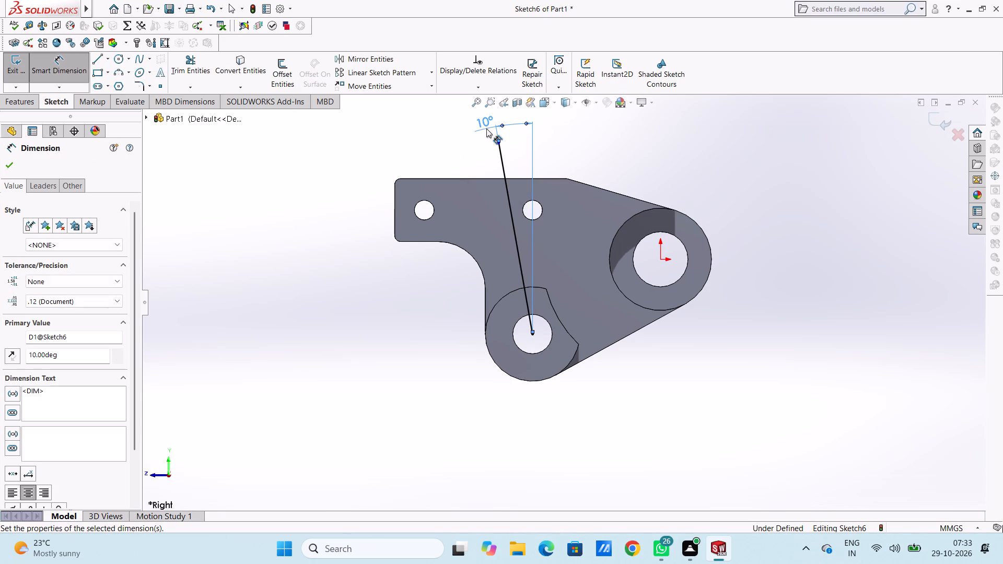
pyautogui.click(462, 145)
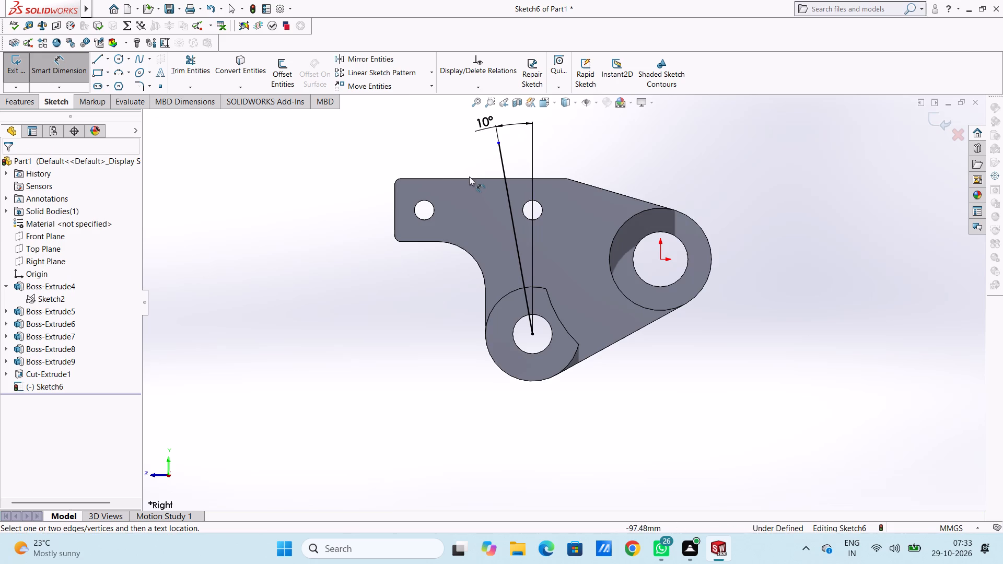
pyautogui.scroll(3, 469, 177)
pyautogui.moveTo(697, 241); pyautogui.dragTo(675, 269, button='middle')
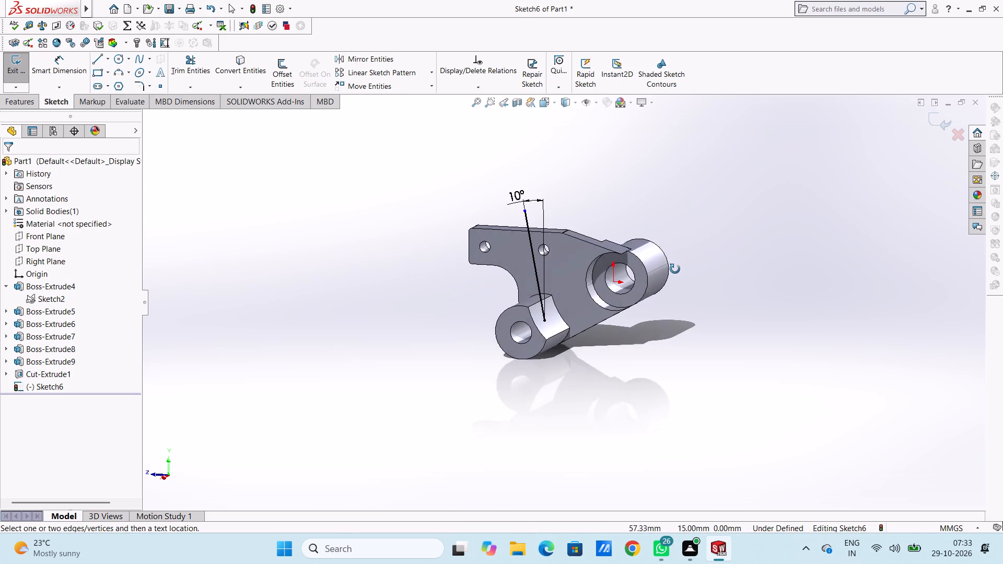
pyautogui.moveTo(675, 269); pyautogui.dragTo(676, 271, button='middle')
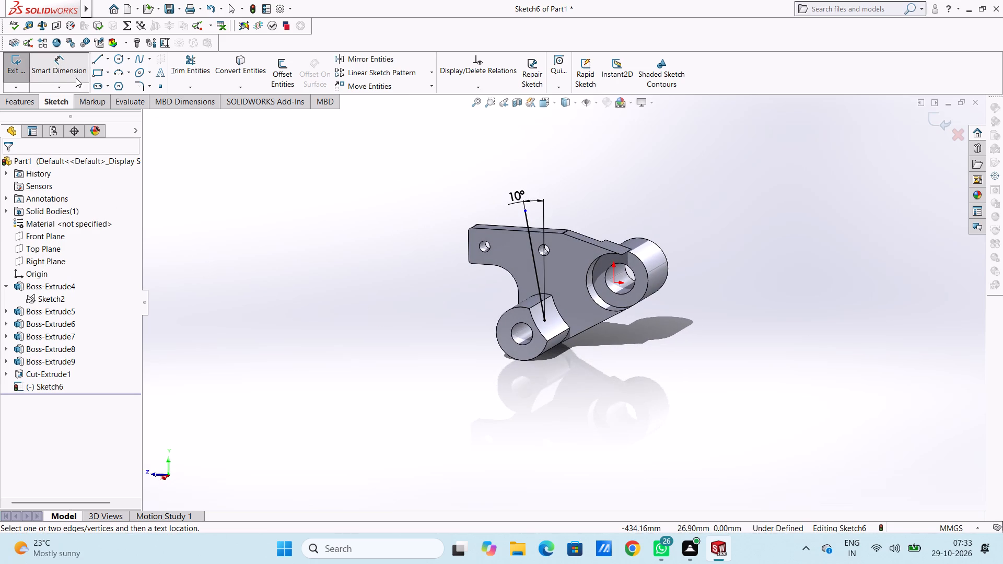
pyautogui.click(73, 76)
pyautogui.click(937, 127)
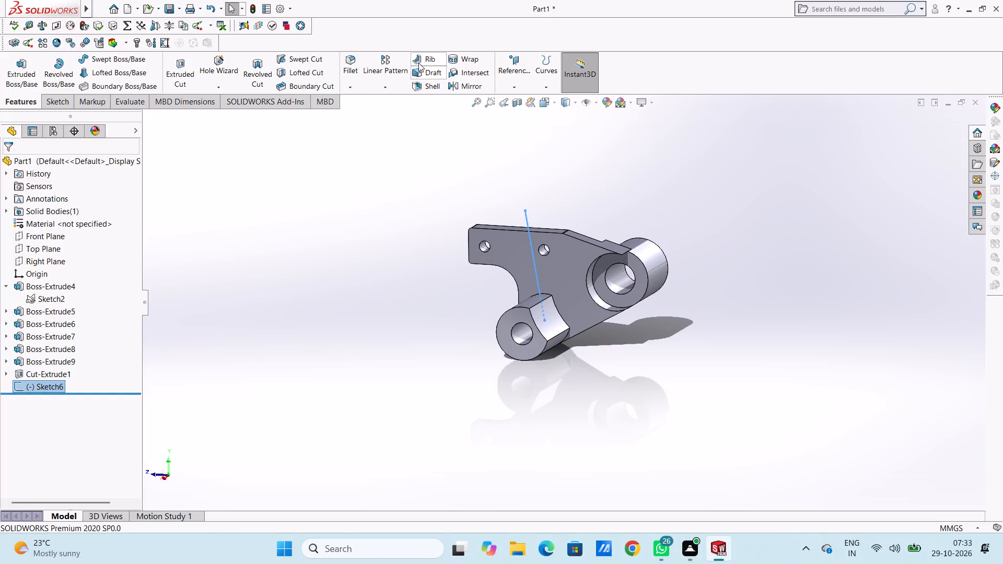
# Try to create a reference plane with the slanted line as its only reference, set to Coincident.
pyautogui.click(500, 65)
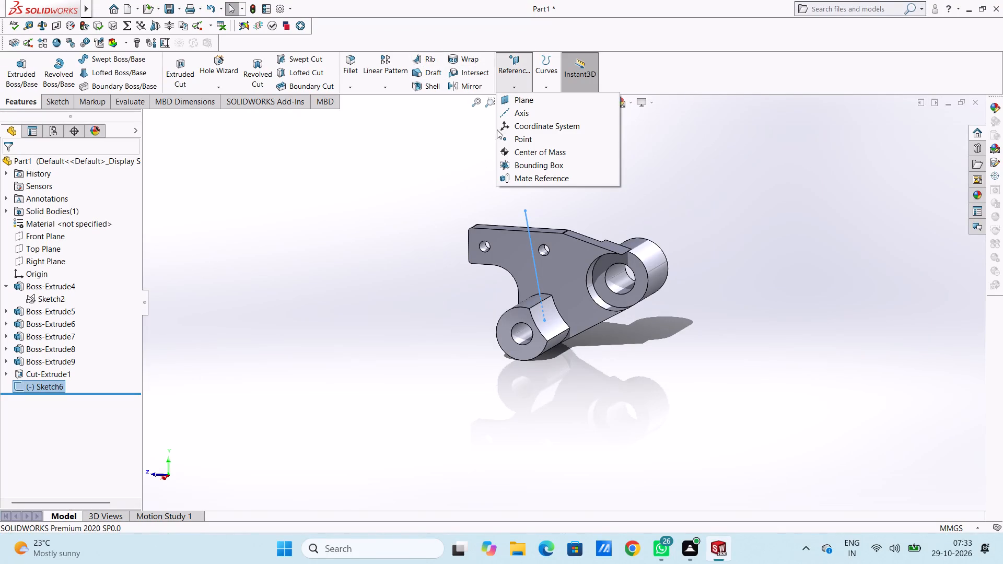
pyautogui.click(520, 100)
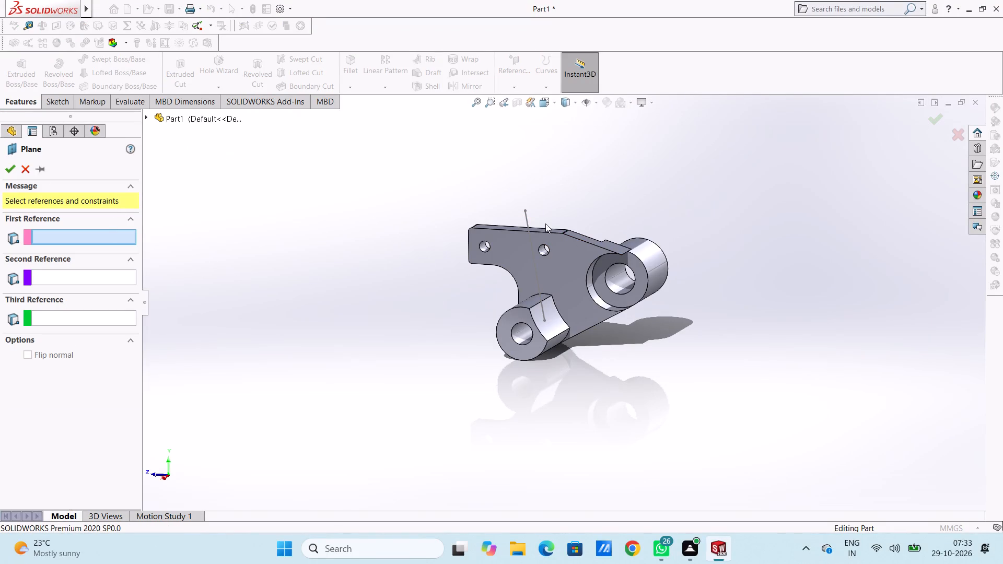
pyautogui.click(526, 217)
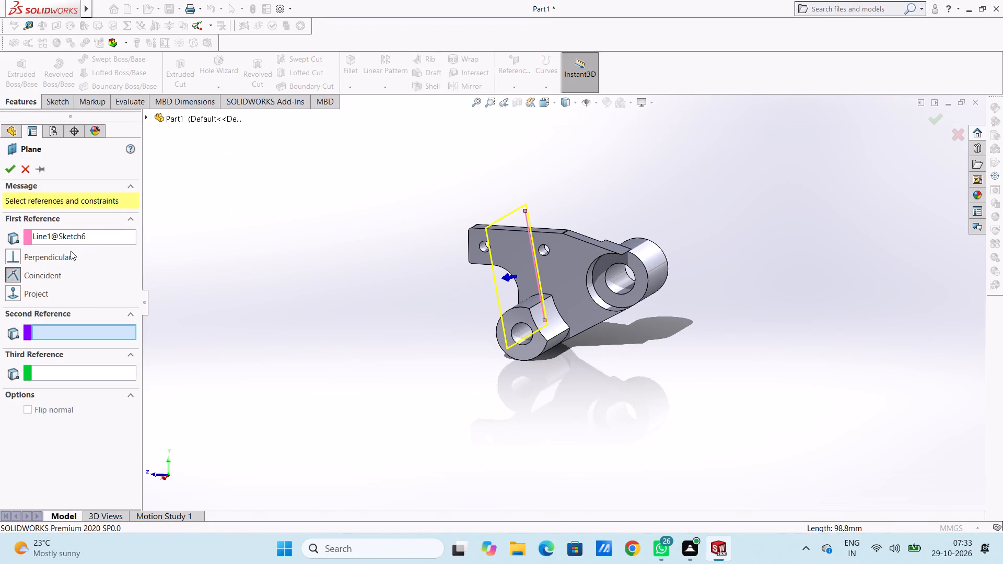
pyautogui.click(8, 171)
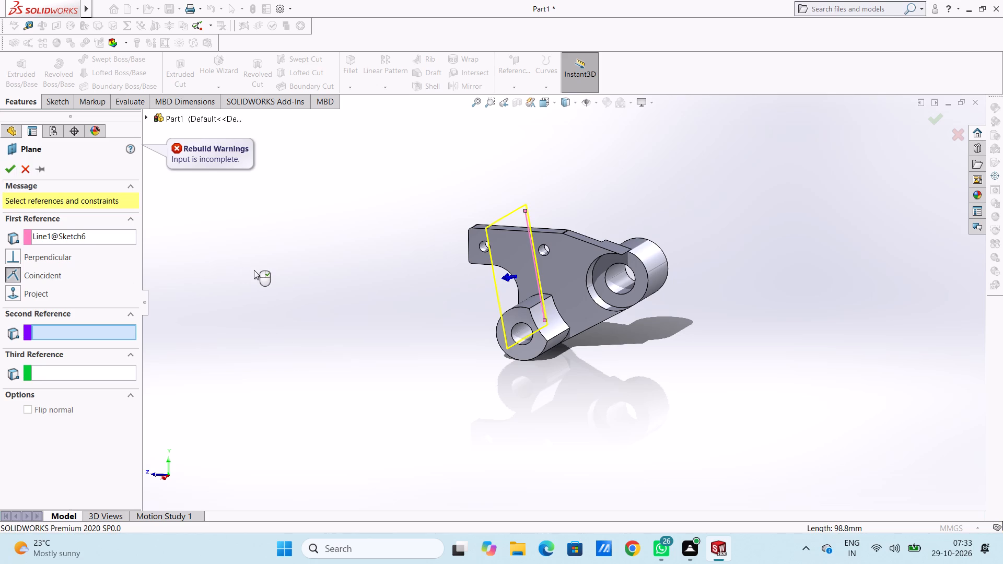
pyautogui.middleClick(261, 315)
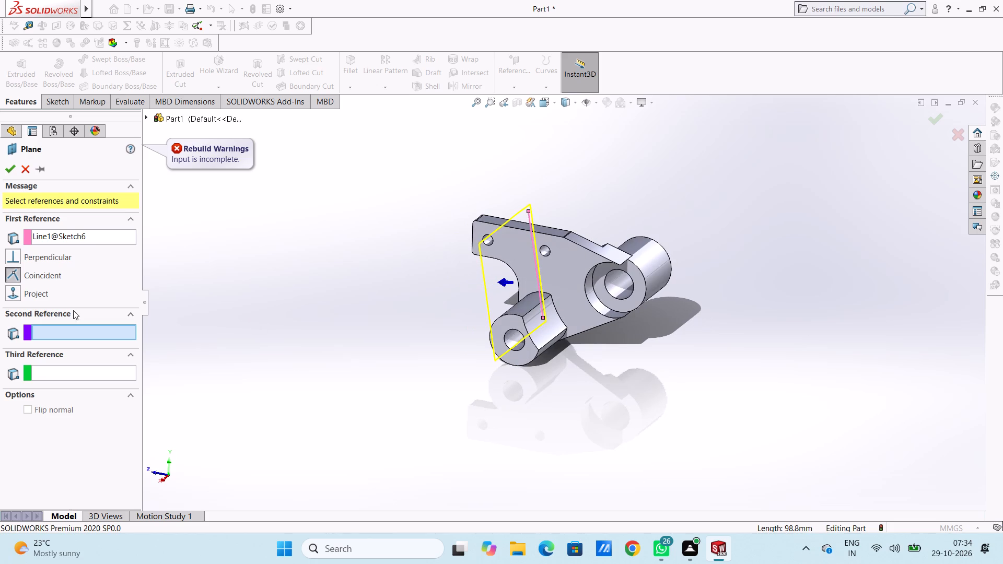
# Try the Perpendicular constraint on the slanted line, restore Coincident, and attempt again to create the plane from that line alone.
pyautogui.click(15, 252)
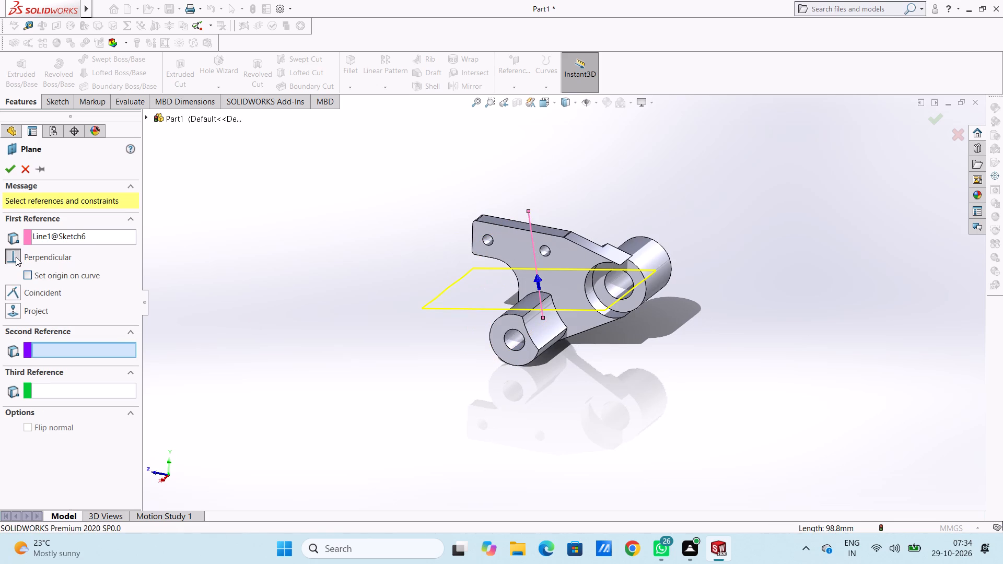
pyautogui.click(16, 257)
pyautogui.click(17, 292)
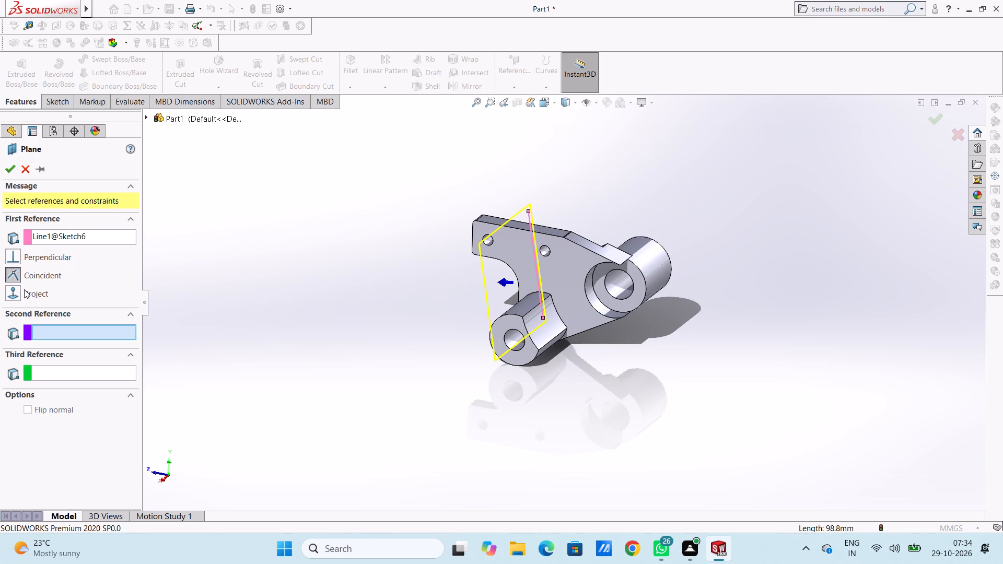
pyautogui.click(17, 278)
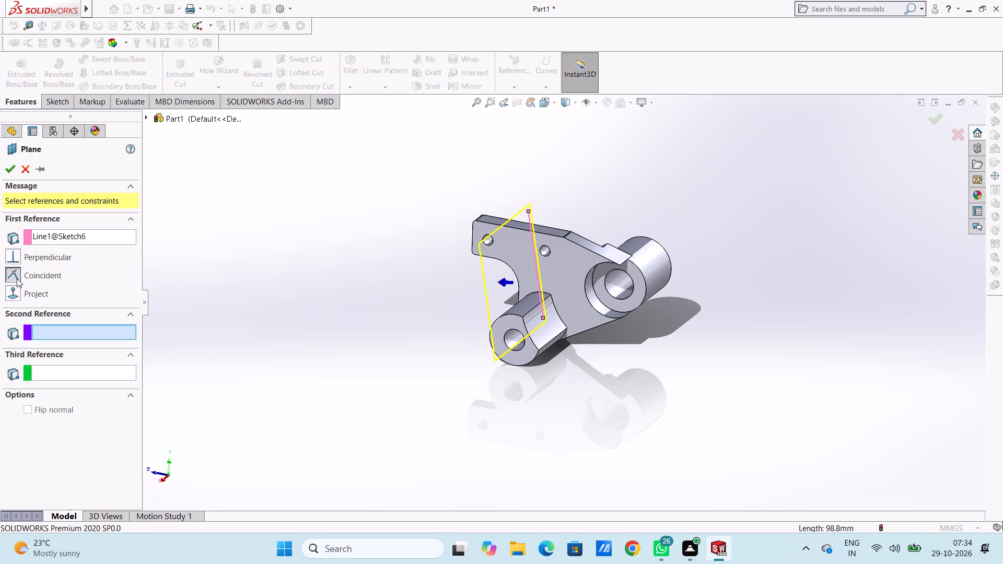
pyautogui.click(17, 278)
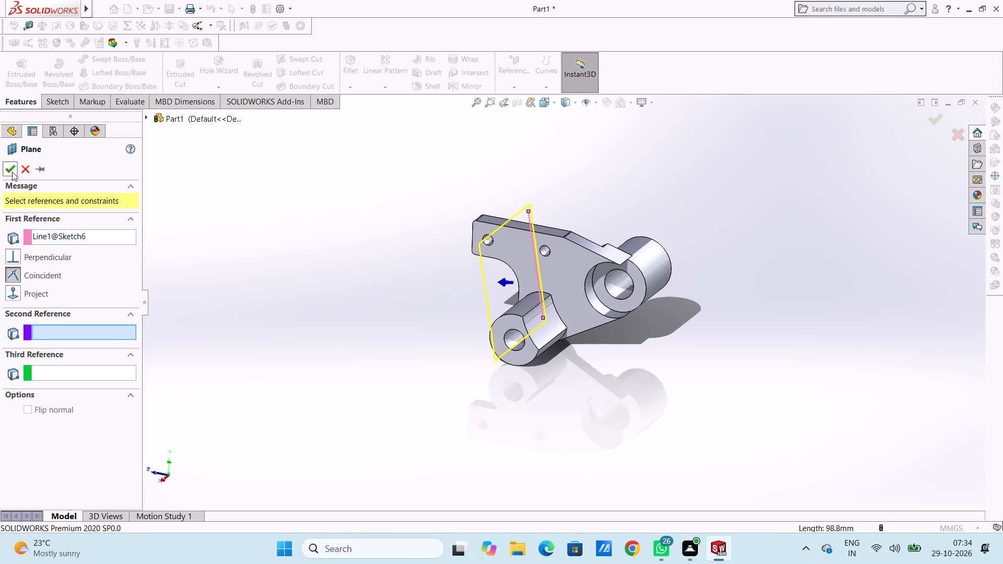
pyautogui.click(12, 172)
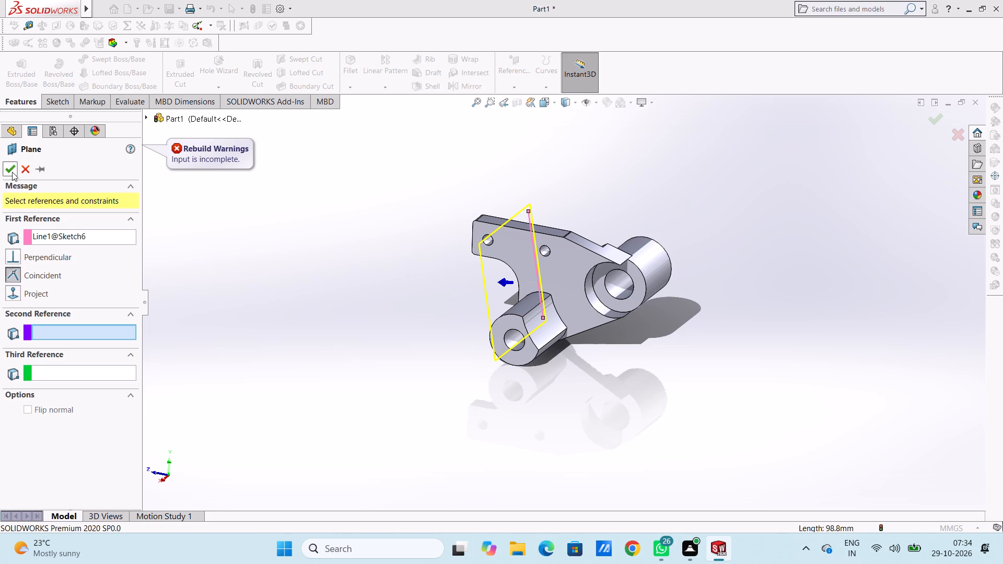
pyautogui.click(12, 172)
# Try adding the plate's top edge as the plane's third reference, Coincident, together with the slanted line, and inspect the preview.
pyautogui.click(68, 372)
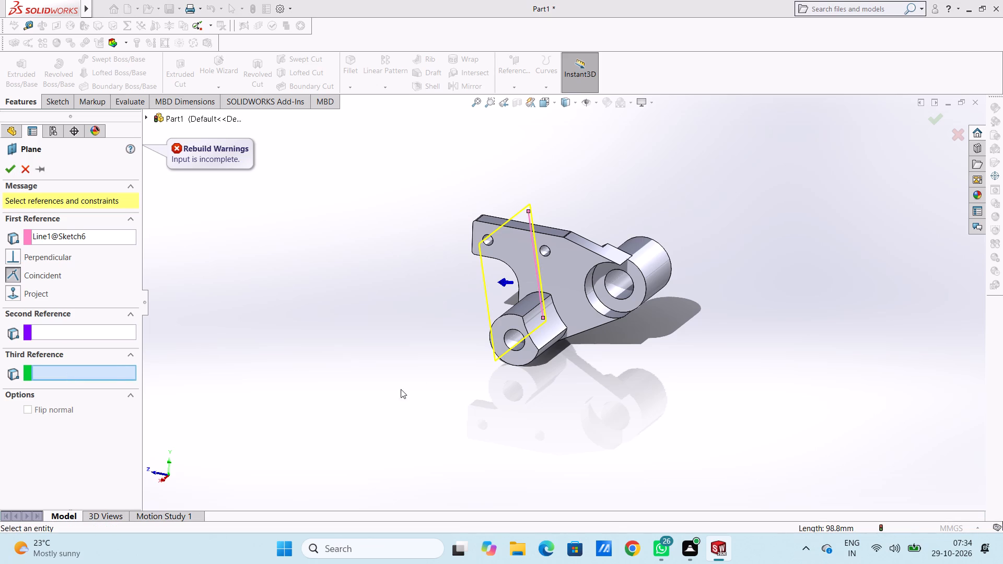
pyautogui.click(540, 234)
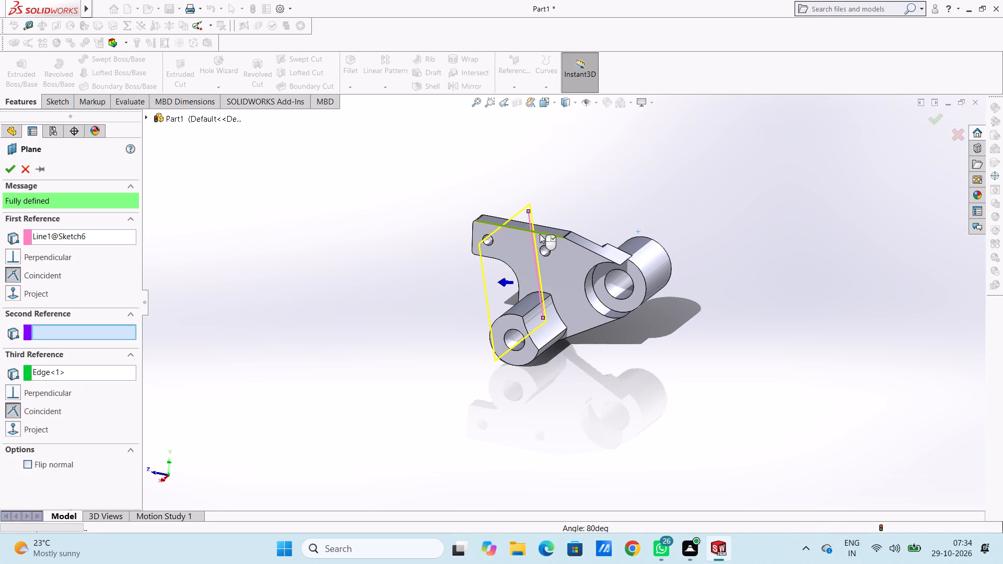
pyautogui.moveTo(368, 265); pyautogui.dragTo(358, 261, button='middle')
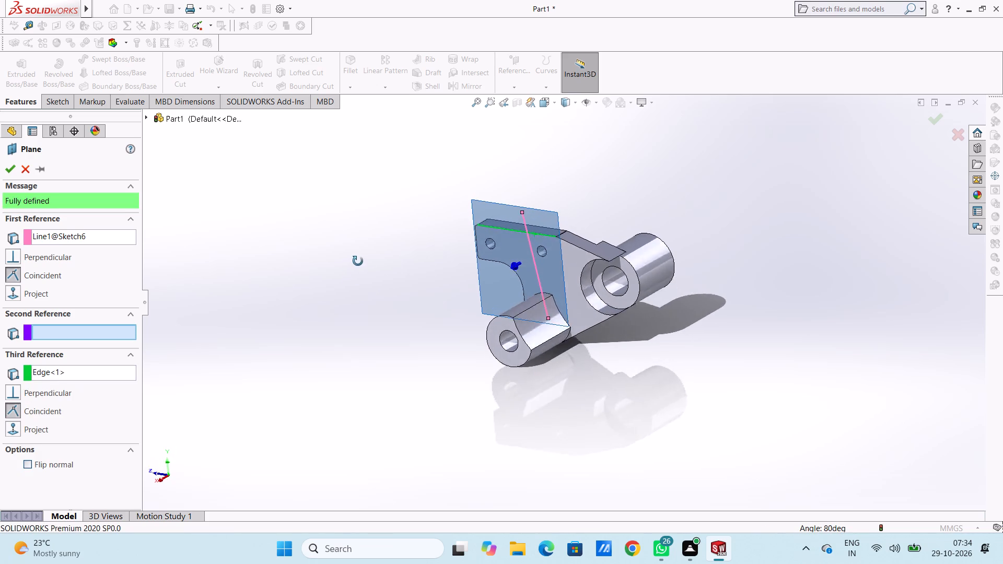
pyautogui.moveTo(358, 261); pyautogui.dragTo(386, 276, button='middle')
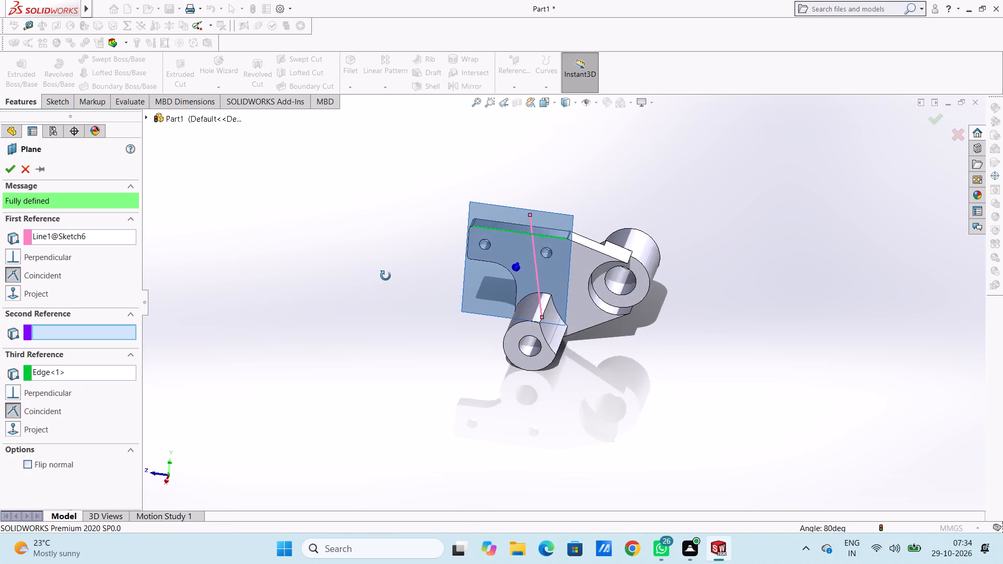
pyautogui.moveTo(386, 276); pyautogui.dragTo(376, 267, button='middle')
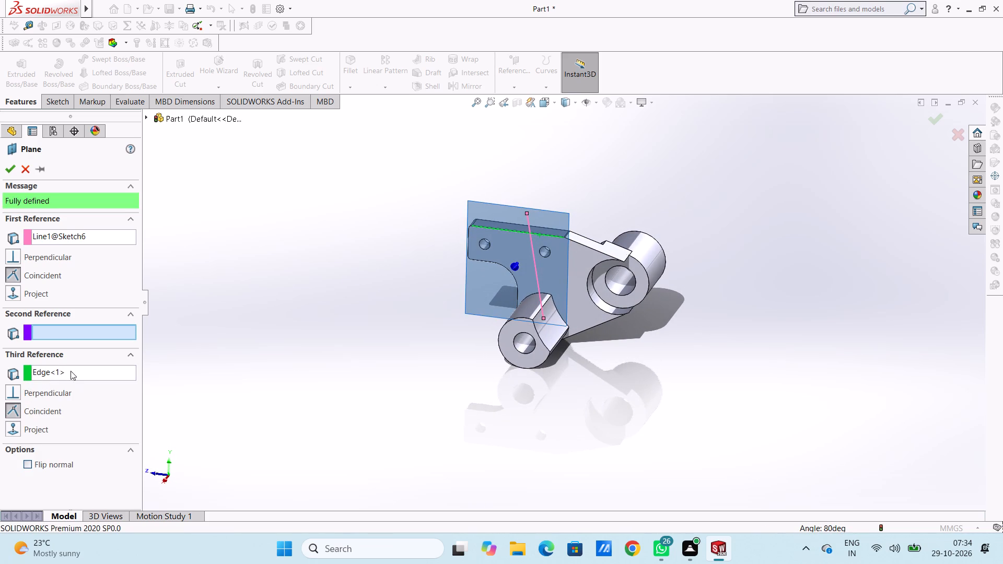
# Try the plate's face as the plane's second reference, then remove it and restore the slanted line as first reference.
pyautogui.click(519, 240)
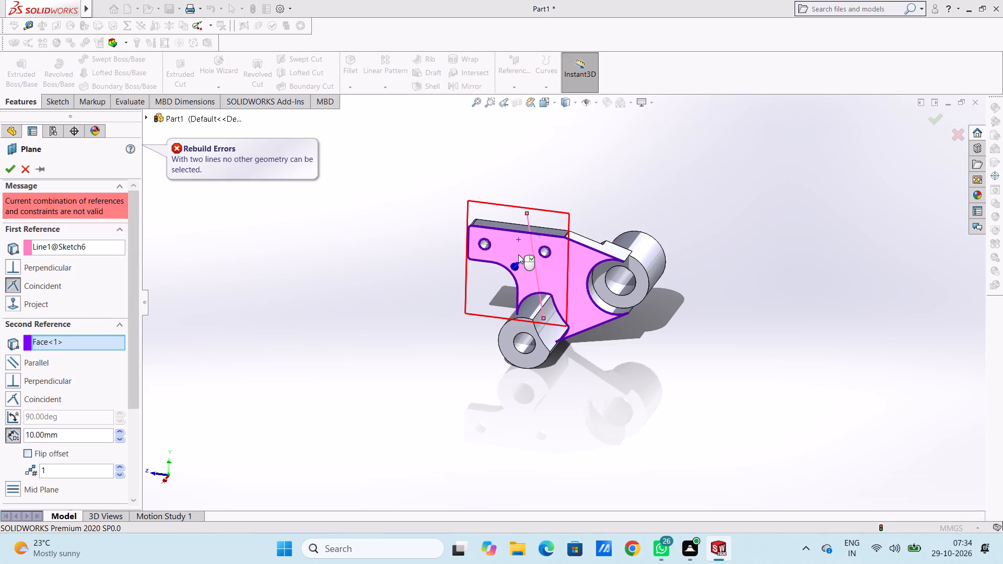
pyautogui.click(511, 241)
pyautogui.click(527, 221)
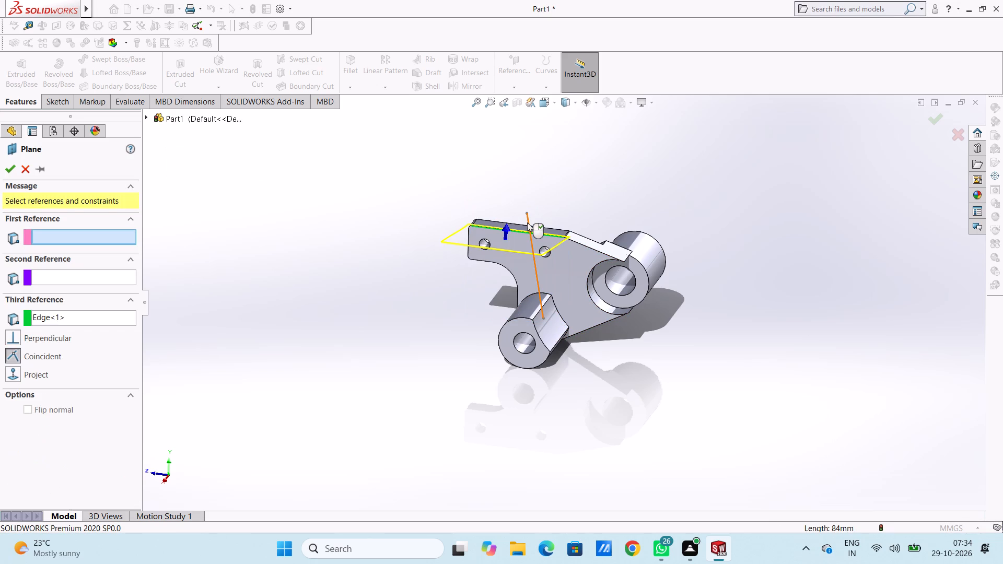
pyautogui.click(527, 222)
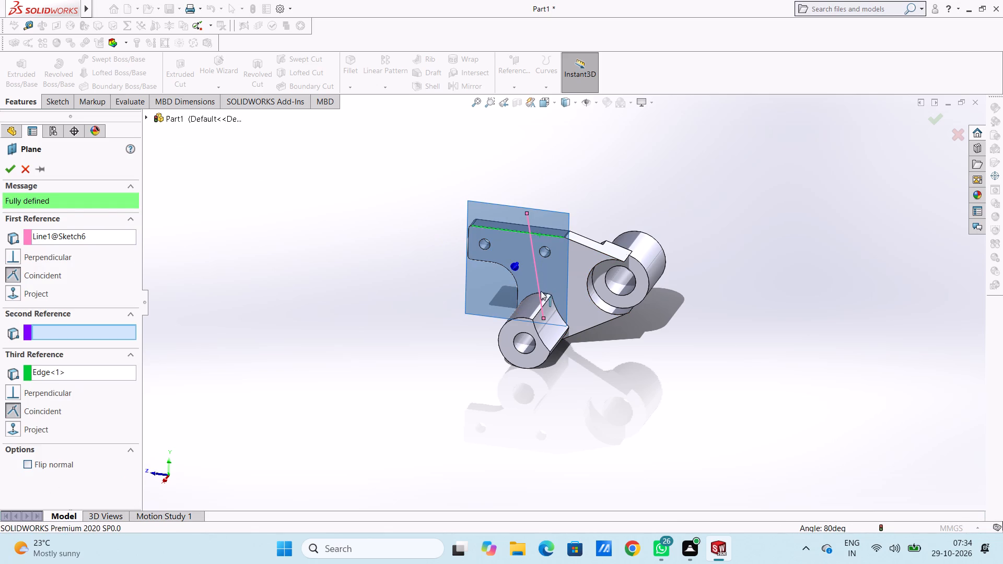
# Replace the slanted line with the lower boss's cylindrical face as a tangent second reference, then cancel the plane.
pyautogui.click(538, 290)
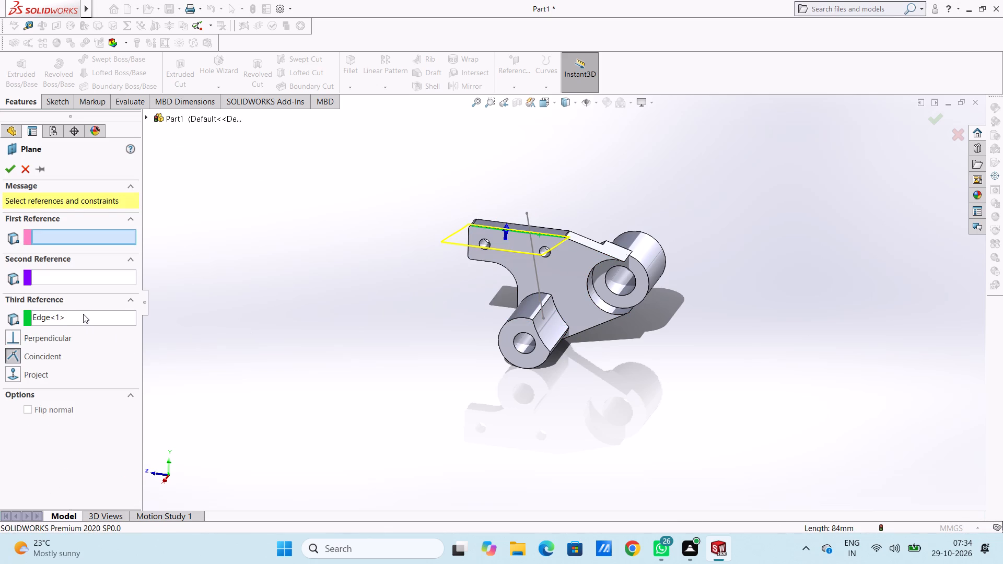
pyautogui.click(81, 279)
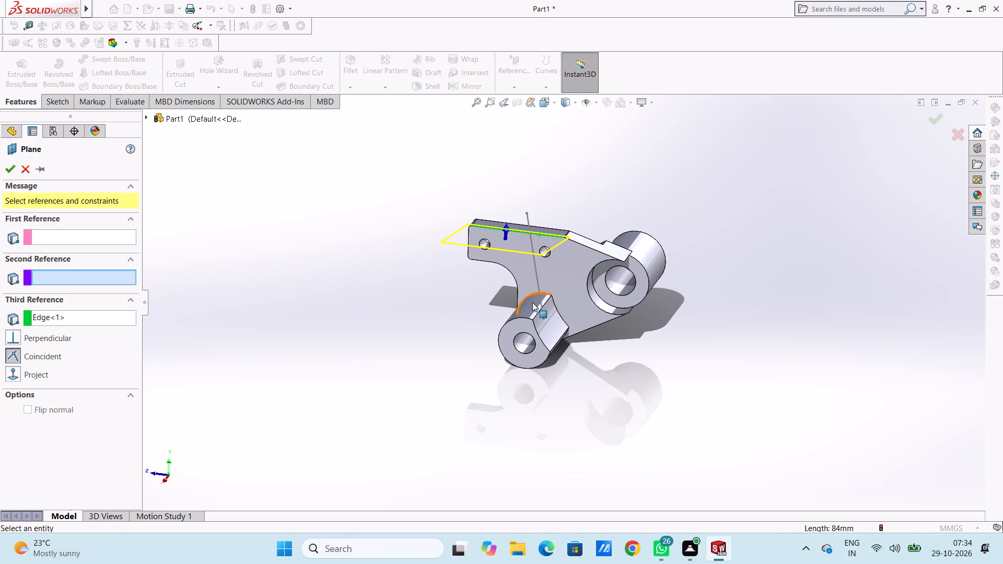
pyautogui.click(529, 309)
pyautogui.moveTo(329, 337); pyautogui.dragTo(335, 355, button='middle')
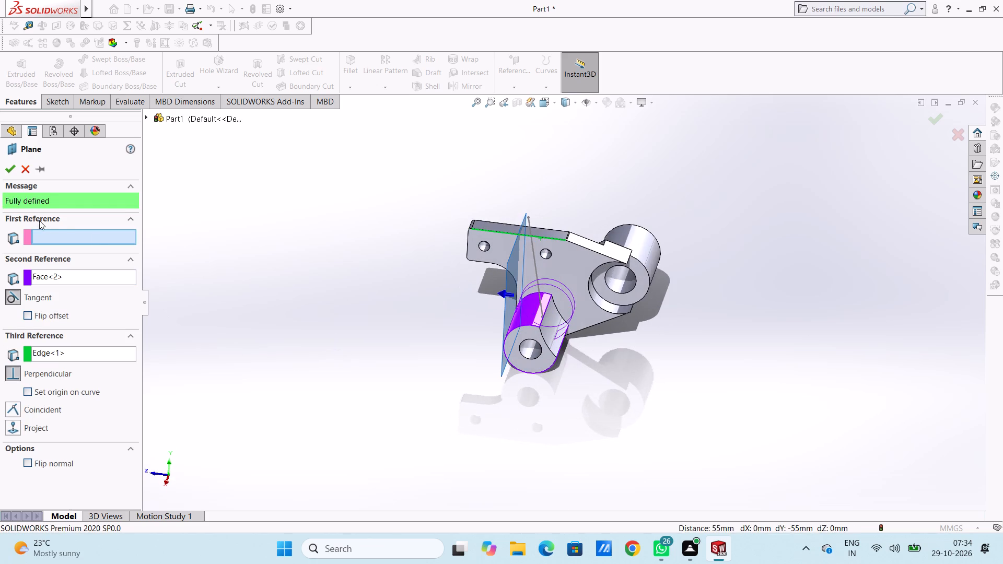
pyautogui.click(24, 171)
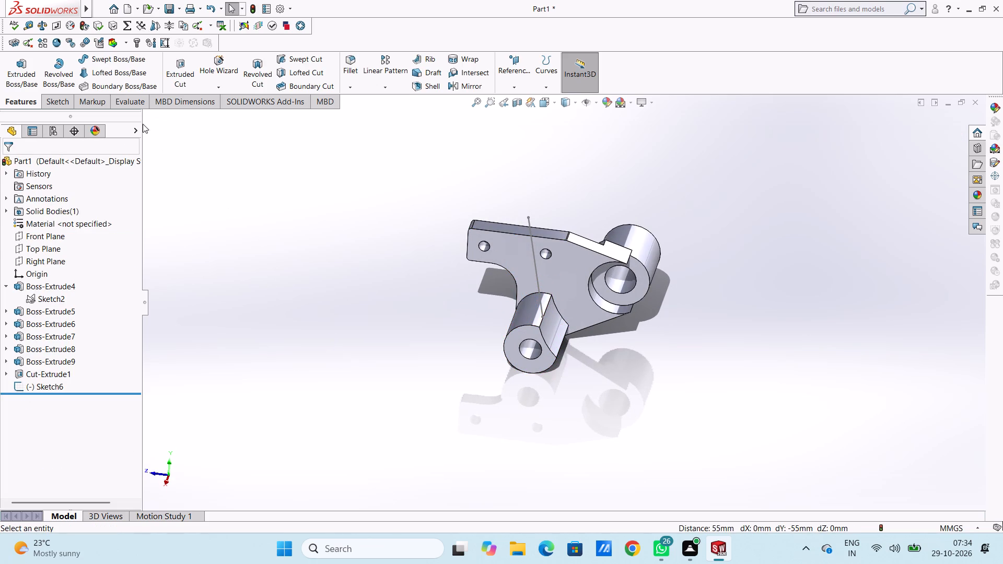
# Start a new reference plane with the slanted line as its first reference.
pyautogui.click(506, 71)
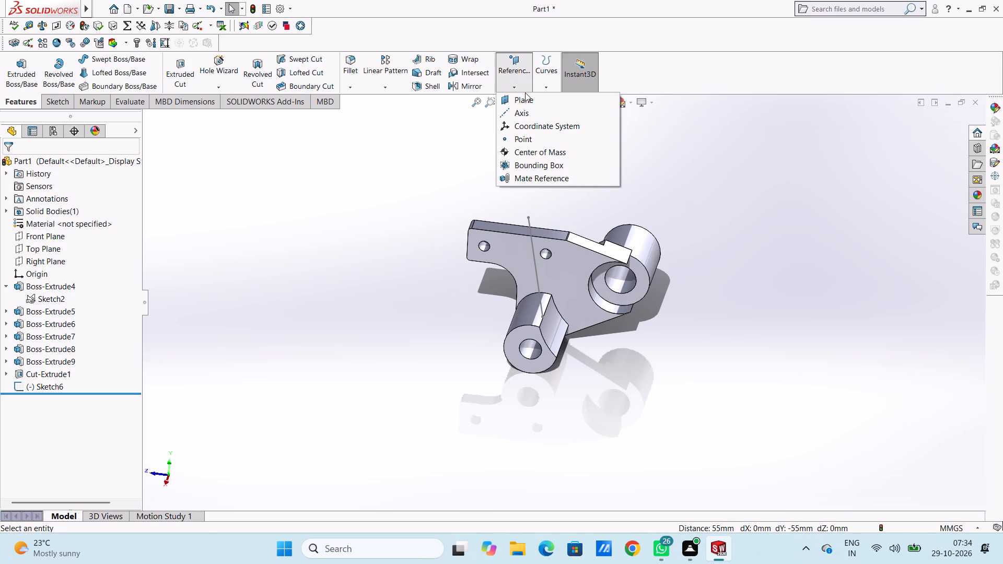
pyautogui.click(527, 101)
pyautogui.click(533, 236)
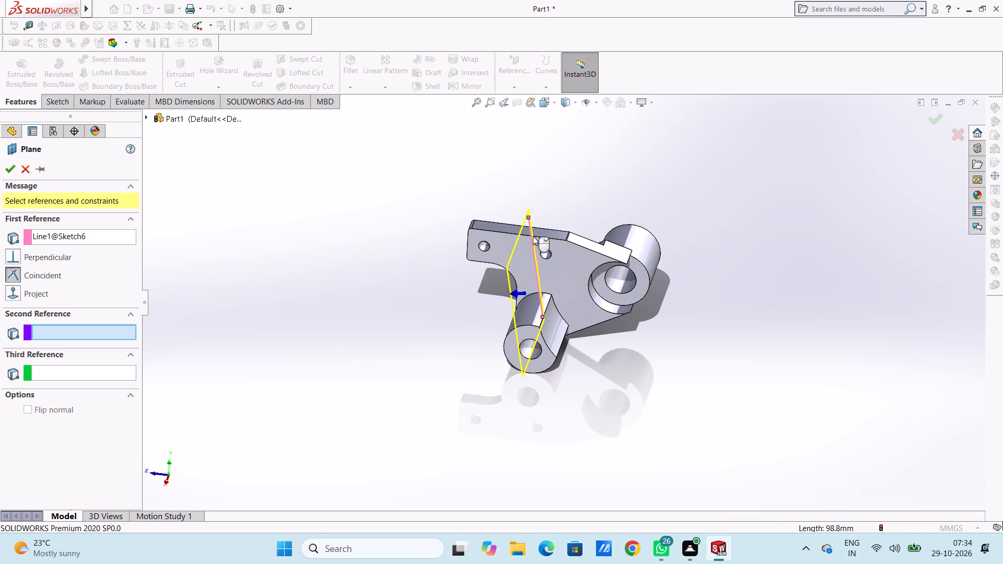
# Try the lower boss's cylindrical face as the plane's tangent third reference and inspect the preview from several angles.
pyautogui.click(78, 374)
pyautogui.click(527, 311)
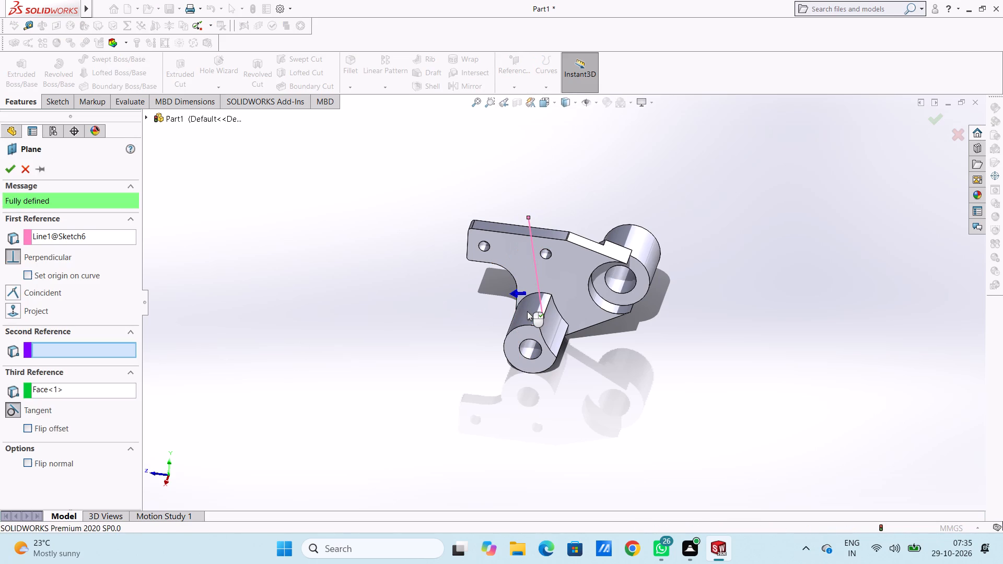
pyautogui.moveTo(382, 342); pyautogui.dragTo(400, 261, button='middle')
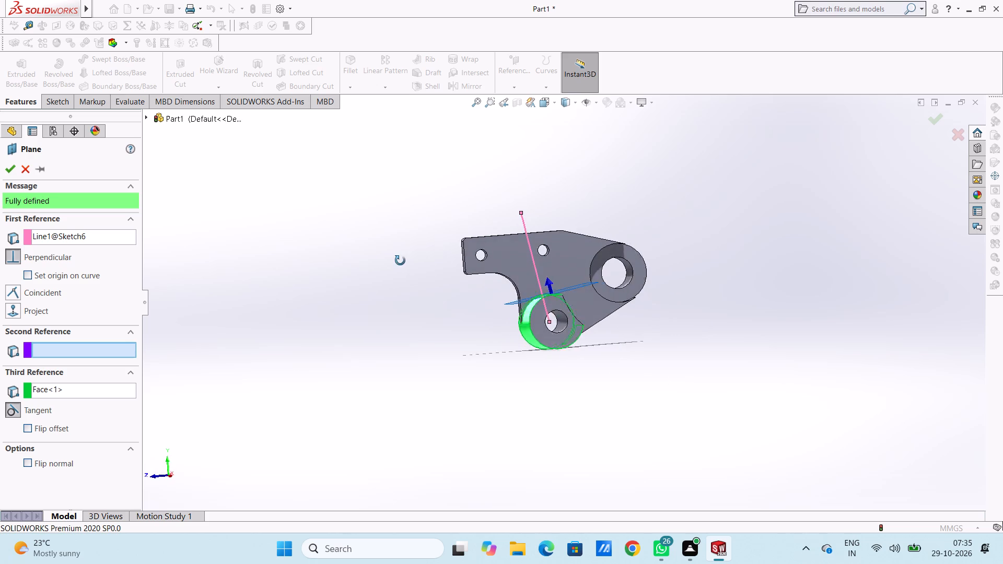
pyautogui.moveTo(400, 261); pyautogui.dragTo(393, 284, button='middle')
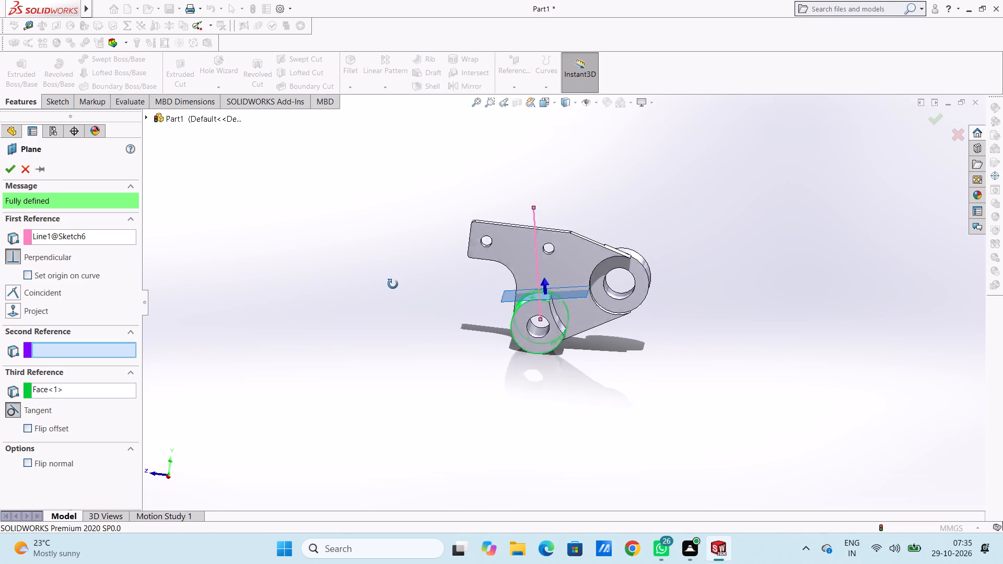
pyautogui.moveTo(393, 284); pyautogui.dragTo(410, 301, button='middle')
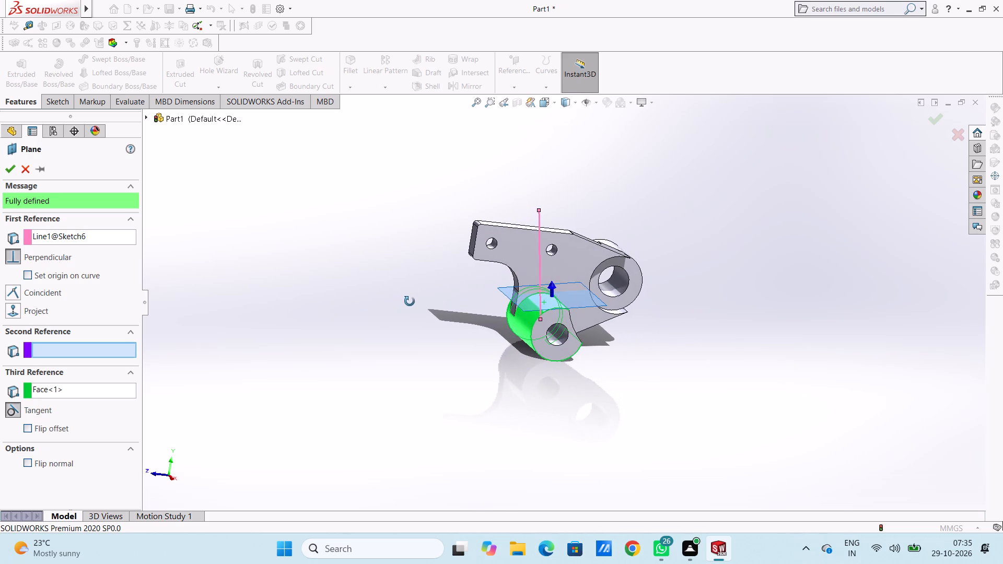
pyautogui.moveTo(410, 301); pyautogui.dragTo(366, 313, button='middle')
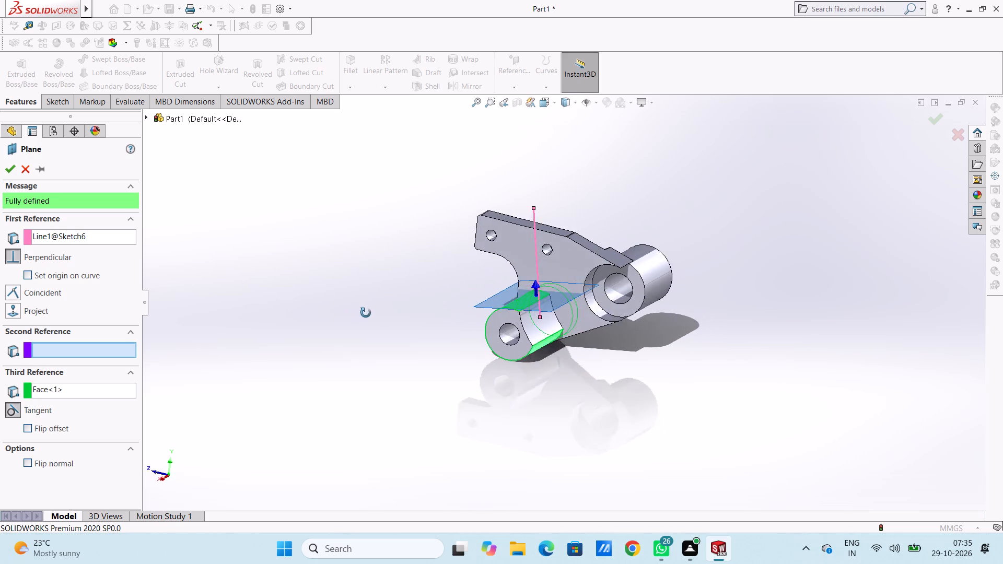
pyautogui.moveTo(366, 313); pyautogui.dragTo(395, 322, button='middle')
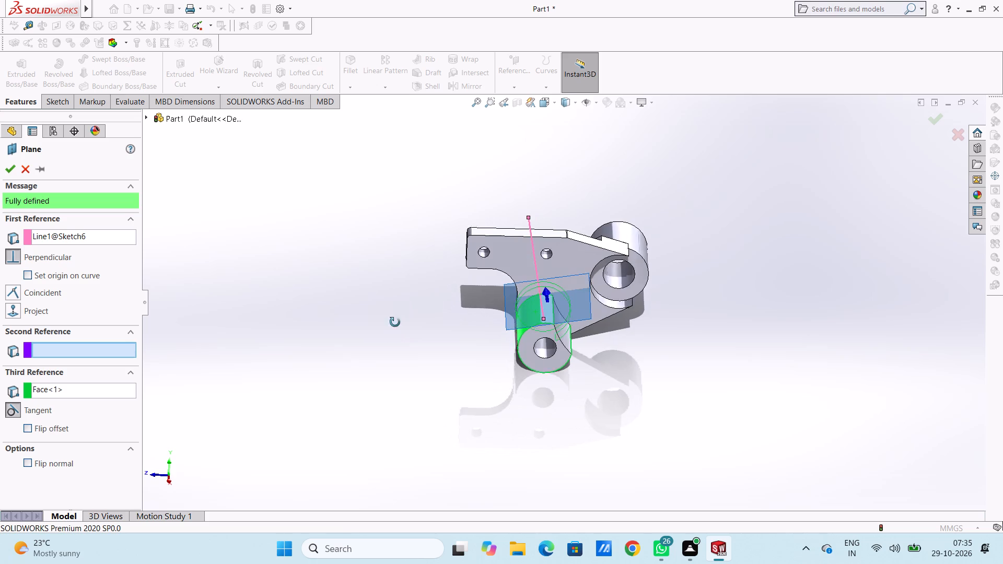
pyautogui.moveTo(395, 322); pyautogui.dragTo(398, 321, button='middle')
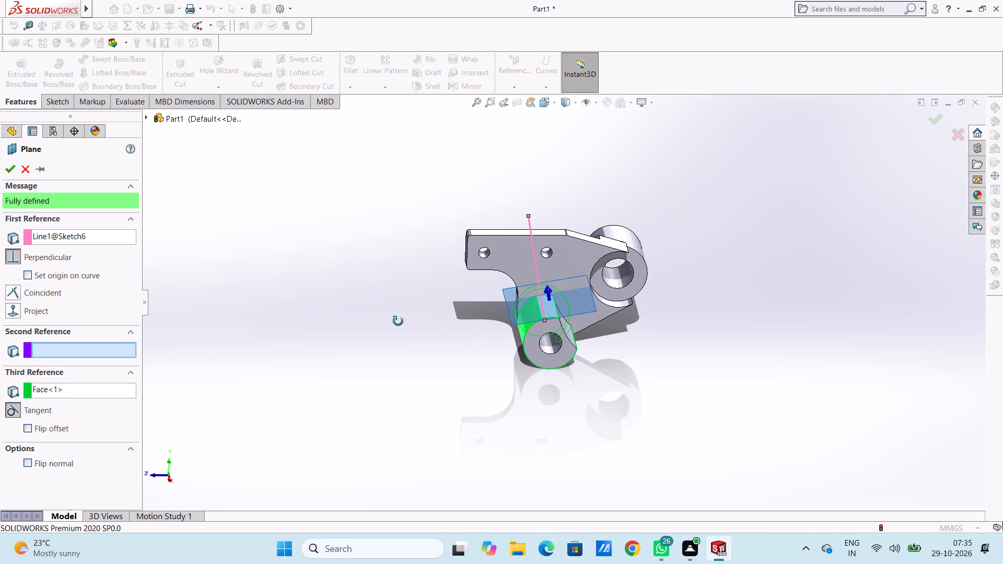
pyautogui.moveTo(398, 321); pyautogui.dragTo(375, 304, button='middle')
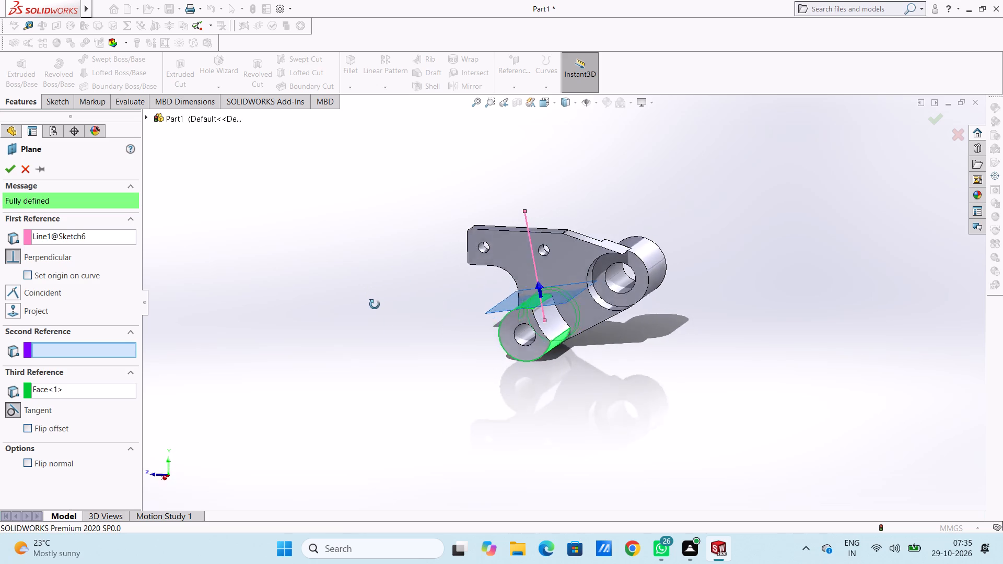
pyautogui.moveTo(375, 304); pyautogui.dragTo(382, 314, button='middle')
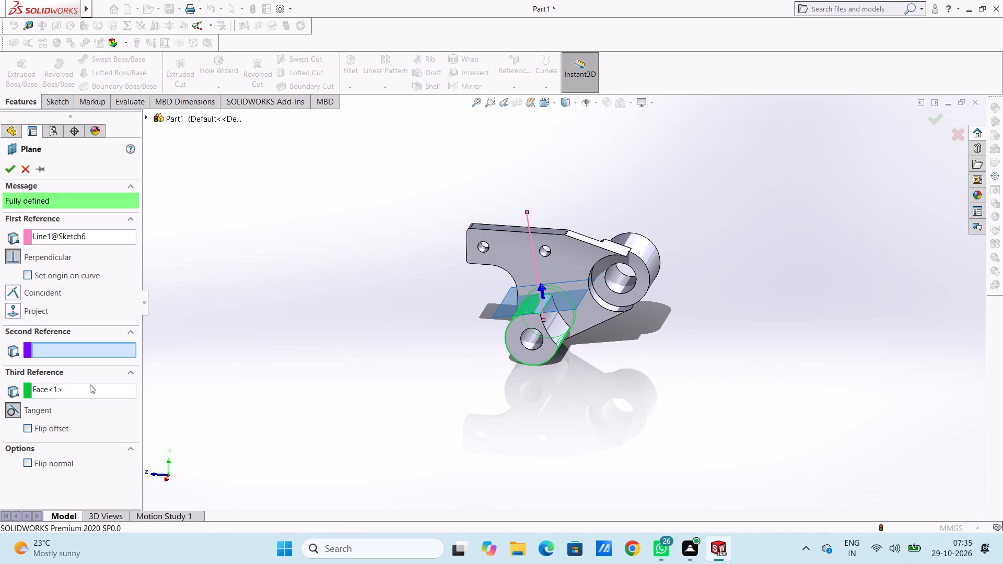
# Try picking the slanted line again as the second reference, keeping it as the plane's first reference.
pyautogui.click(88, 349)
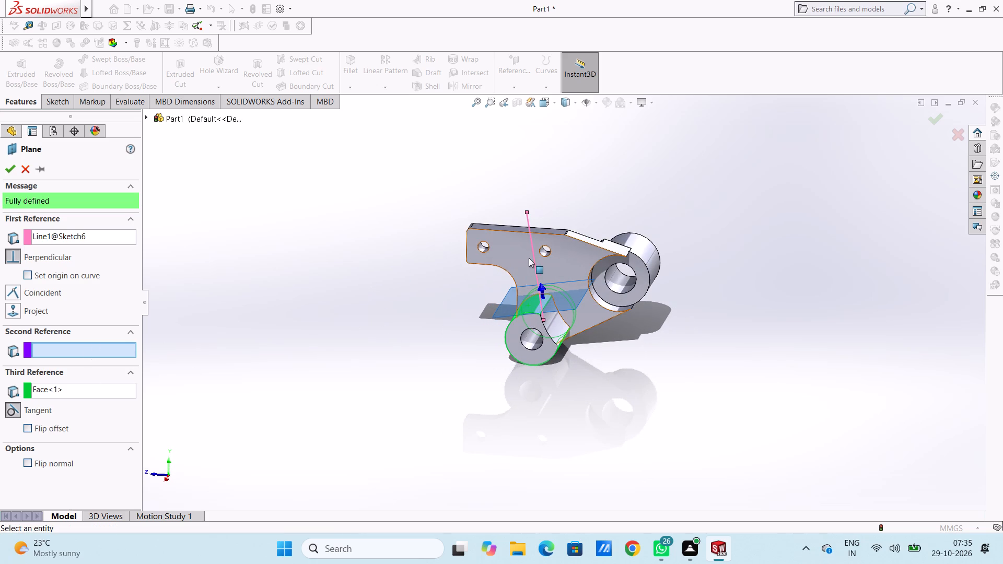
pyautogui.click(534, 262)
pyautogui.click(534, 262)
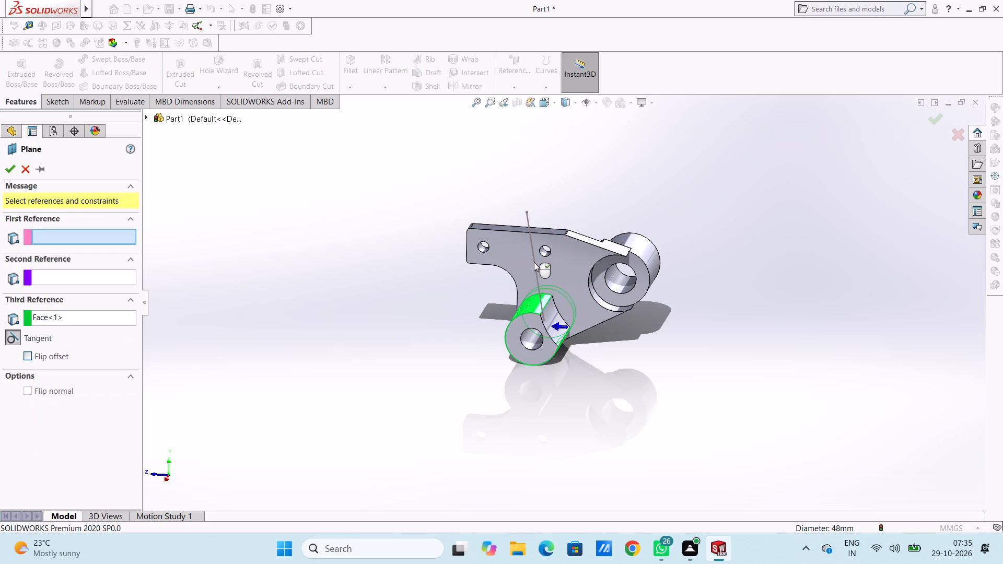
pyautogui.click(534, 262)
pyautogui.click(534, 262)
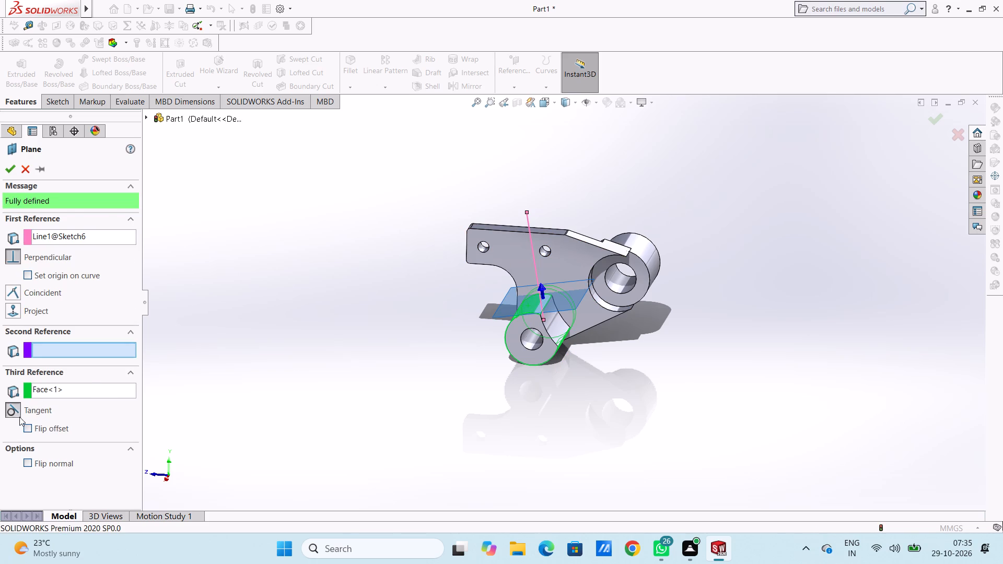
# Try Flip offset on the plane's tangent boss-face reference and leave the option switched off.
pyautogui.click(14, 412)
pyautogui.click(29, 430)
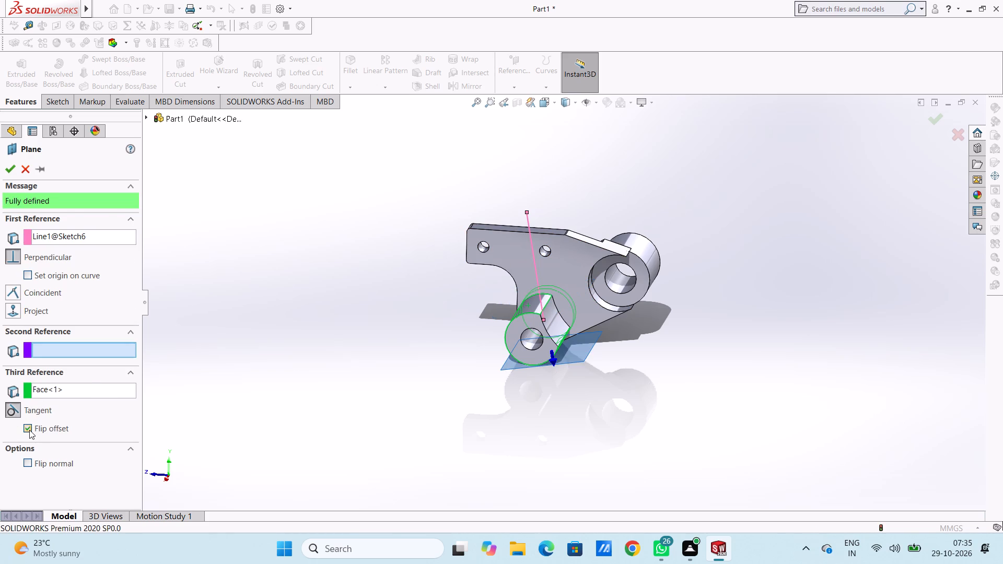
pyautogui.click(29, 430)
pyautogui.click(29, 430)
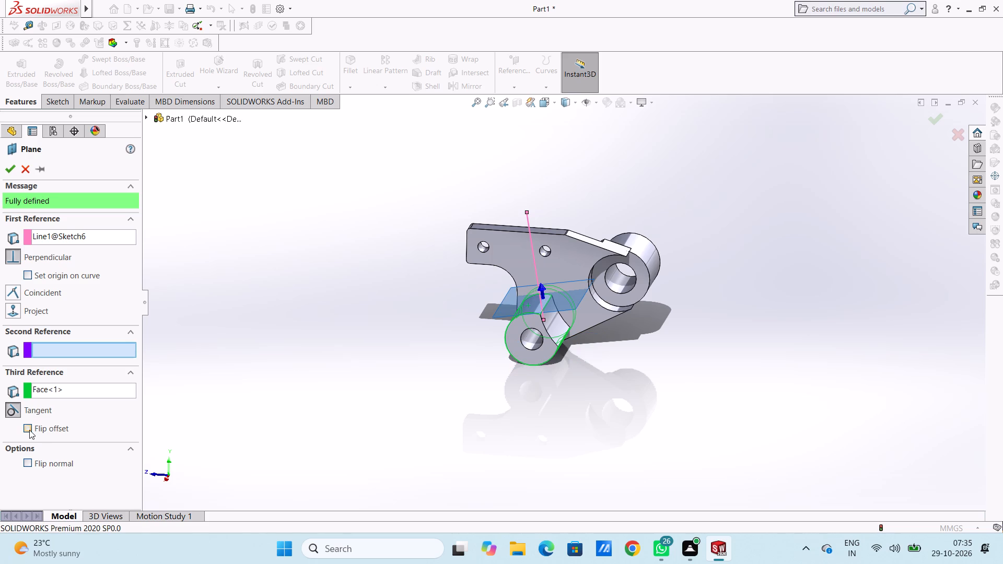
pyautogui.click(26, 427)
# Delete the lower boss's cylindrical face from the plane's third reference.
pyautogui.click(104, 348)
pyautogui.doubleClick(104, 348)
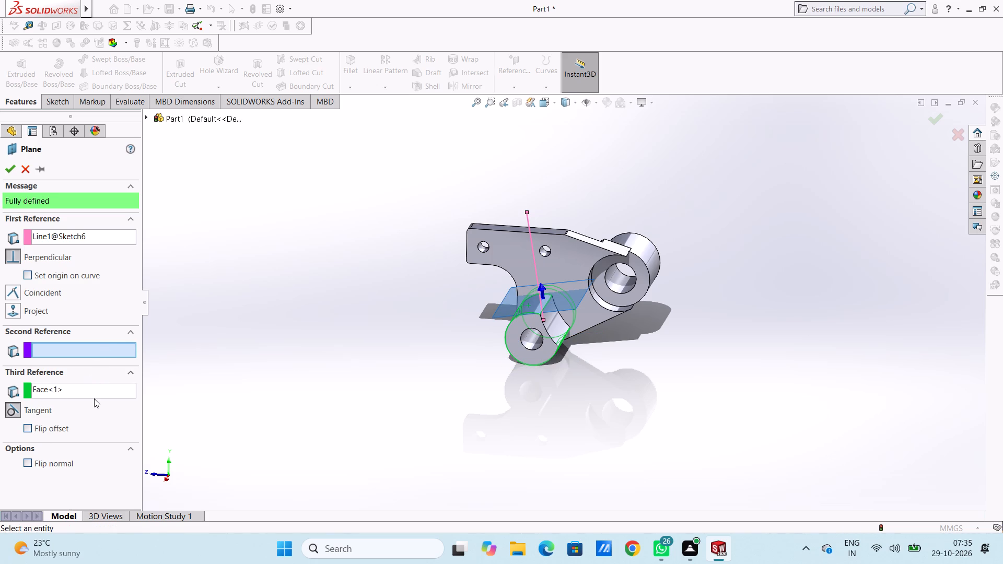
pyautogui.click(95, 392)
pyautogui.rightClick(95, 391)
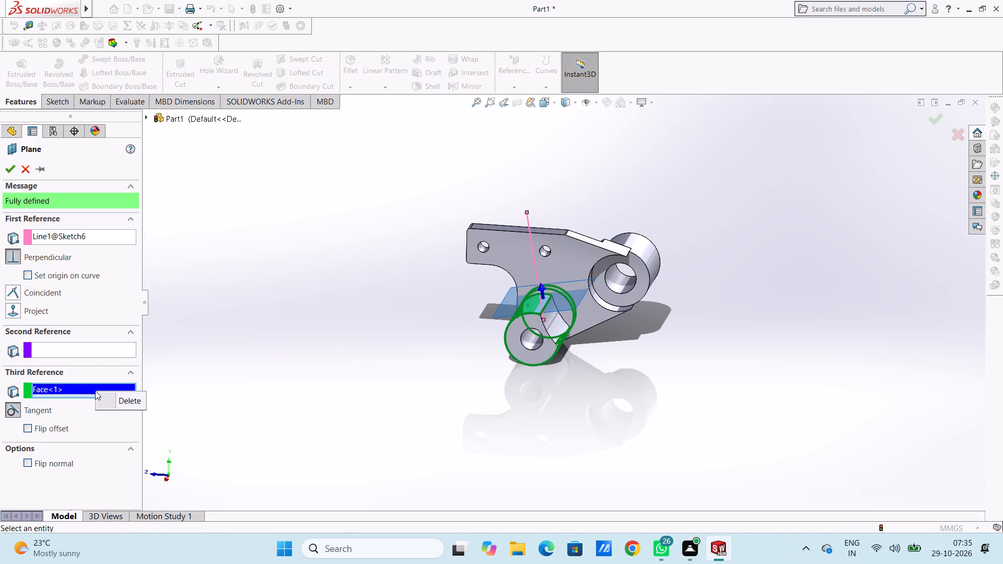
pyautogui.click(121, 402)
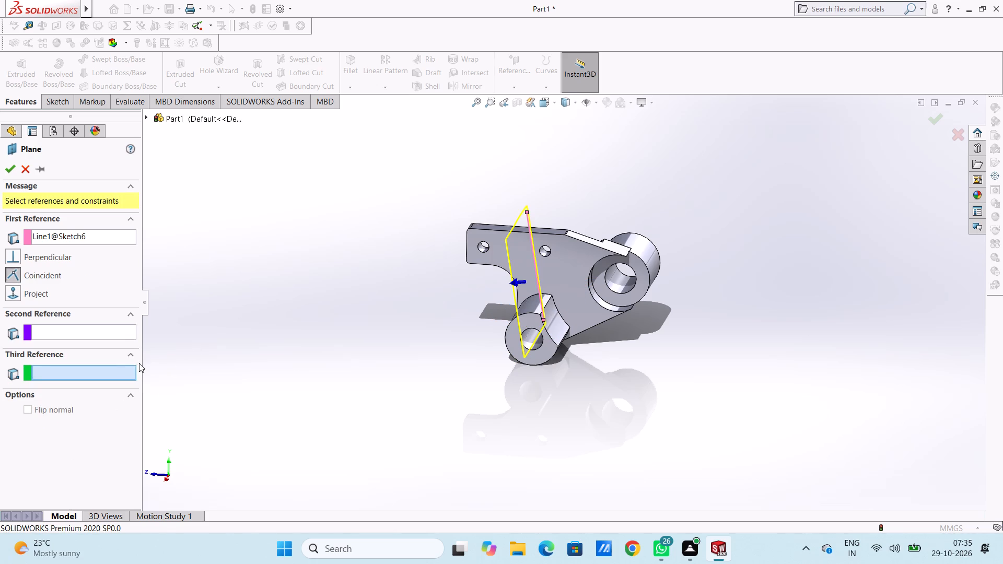
# Set the lower boss's annular end face as the plane's perpendicular second reference, with the slanted line kept as coincident first reference, and create the plane.
pyautogui.moveTo(248, 358); pyautogui.dragTo(230, 361, button='middle')
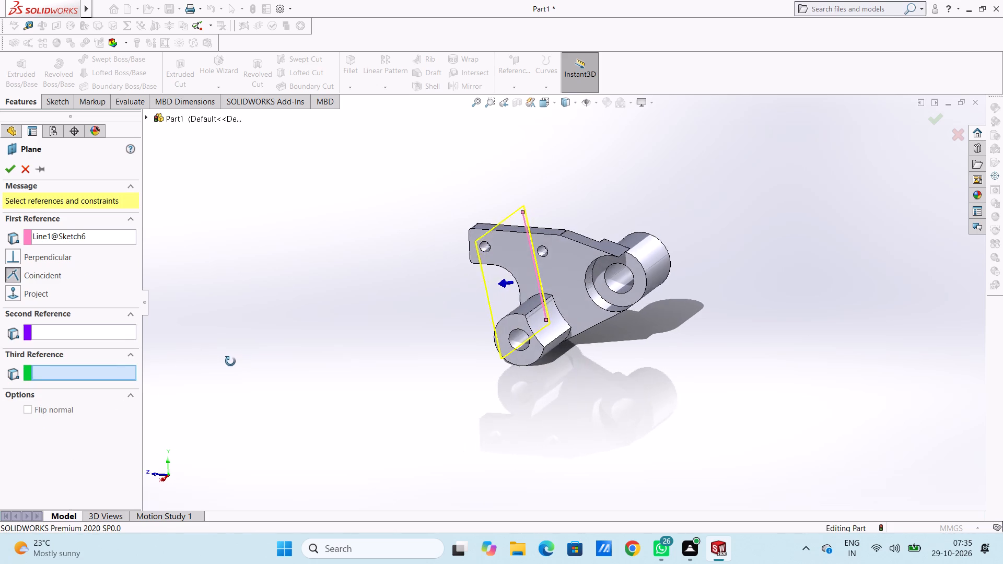
pyautogui.moveTo(230, 361); pyautogui.dragTo(230, 387, button='middle')
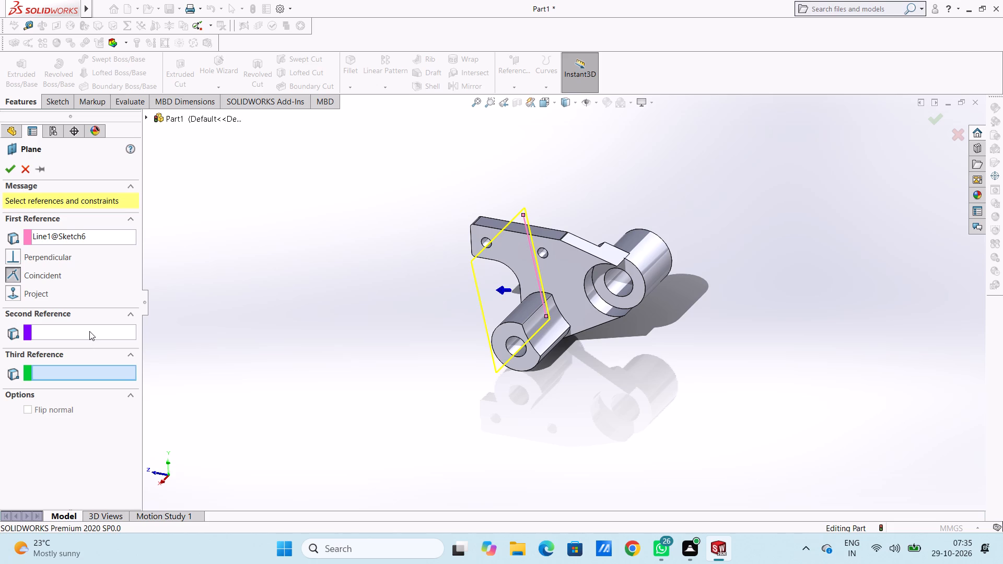
pyautogui.click(89, 331)
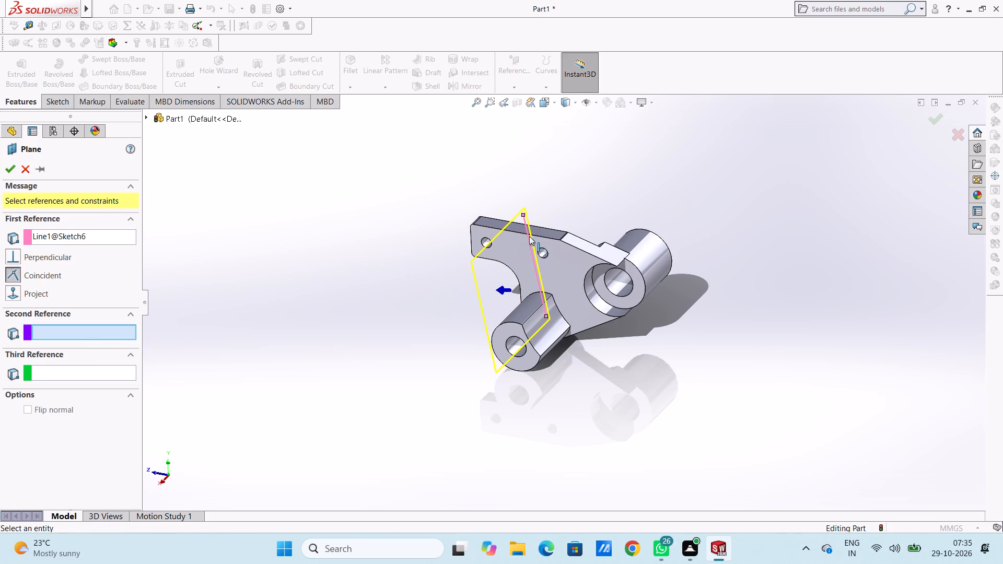
pyautogui.click(524, 214)
pyautogui.click(524, 214)
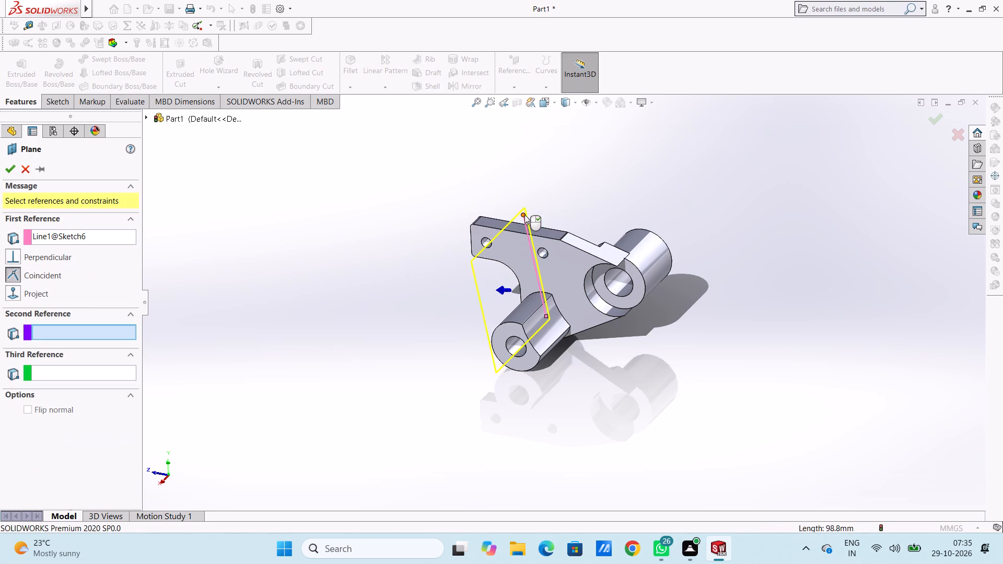
pyautogui.click(501, 333)
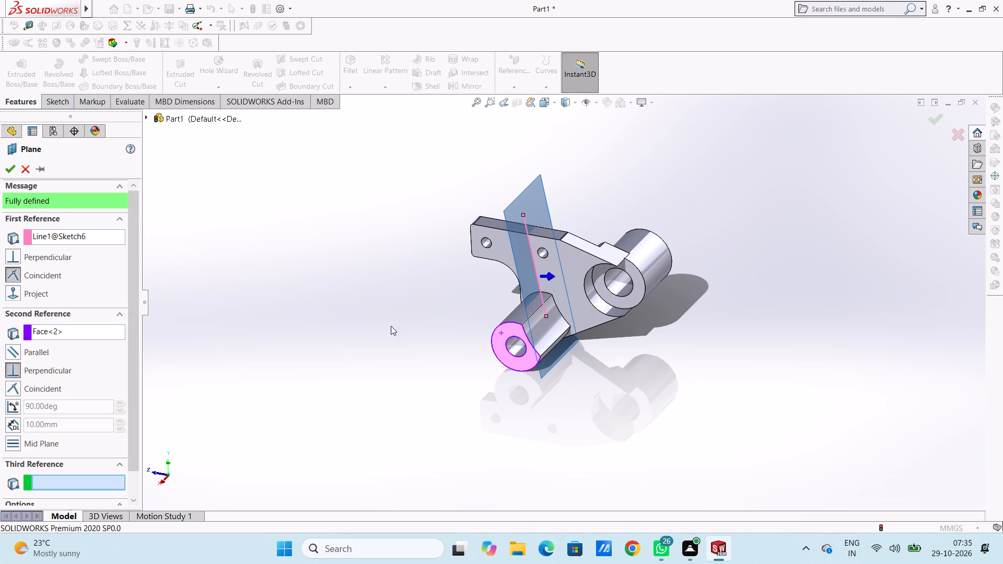
pyautogui.moveTo(391, 326); pyautogui.dragTo(433, 337, button='middle')
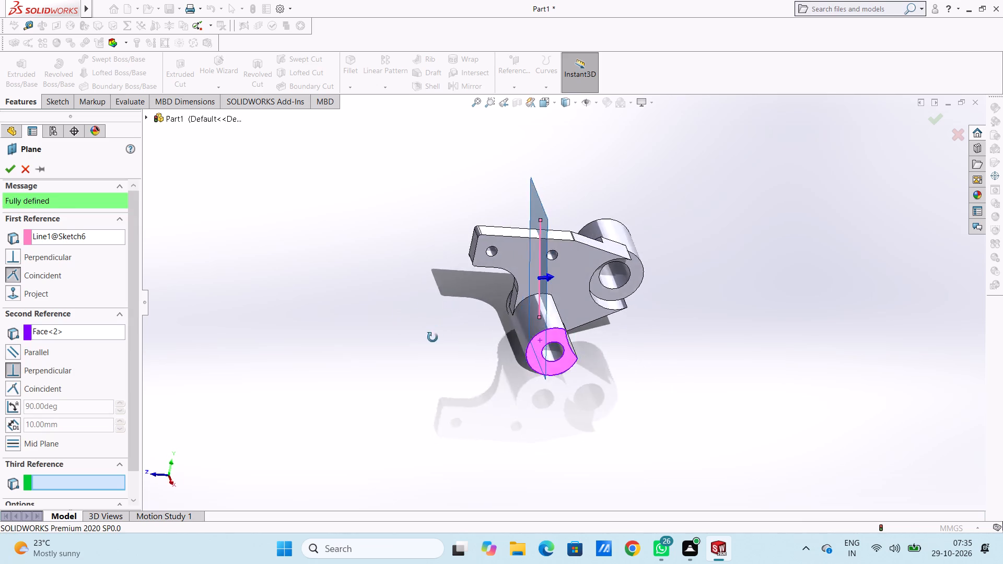
pyautogui.moveTo(433, 337); pyautogui.dragTo(425, 318, button='middle')
pyautogui.middleClick(423, 318)
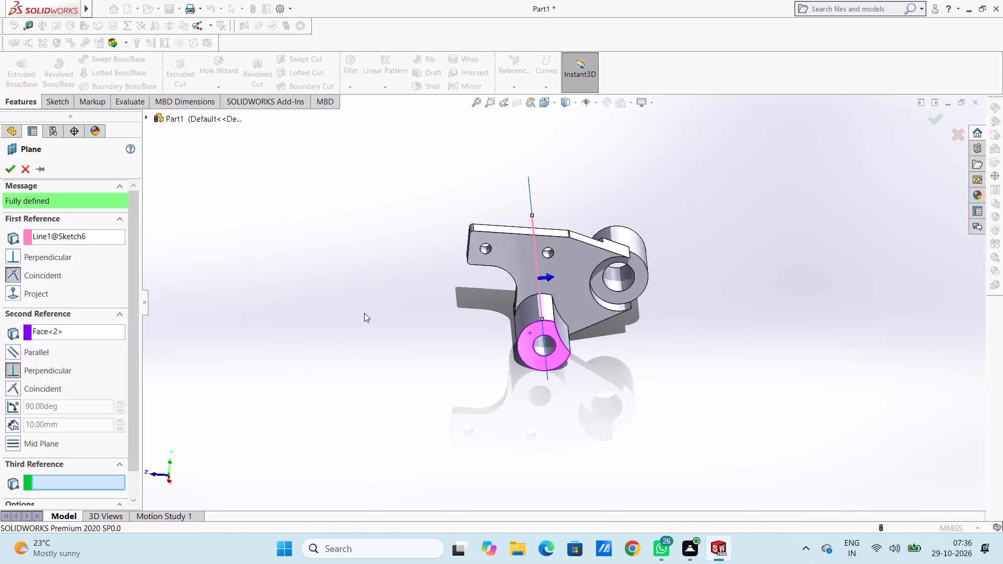
pyautogui.moveTo(360, 313); pyautogui.dragTo(350, 315, button='middle')
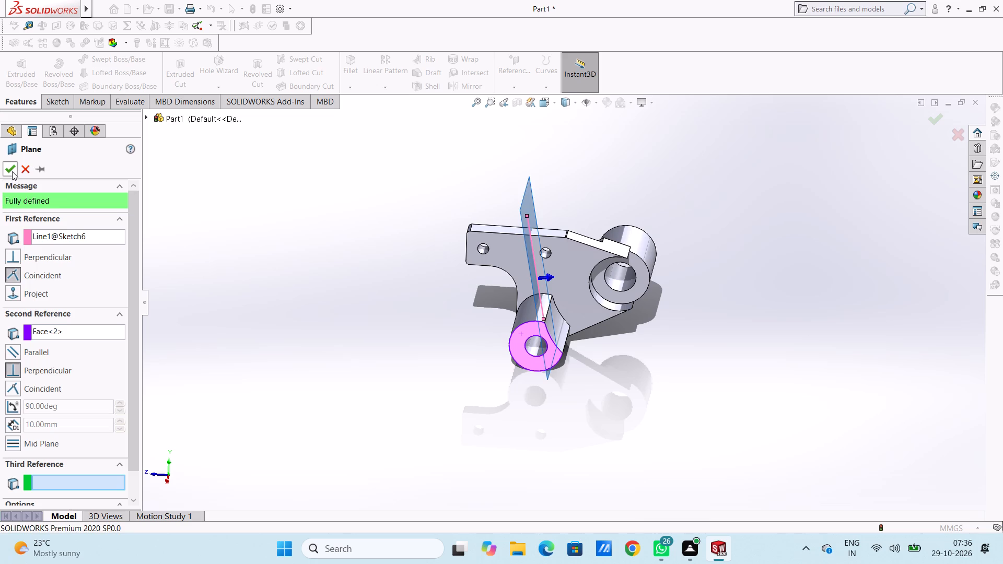
pyautogui.click(12, 171)
# On the new reference plane, sketch a slanted line about 60 mm long from the plate's face down to the lower boss's upper edge.
pyautogui.moveTo(356, 326); pyautogui.dragTo(339, 296, button='middle')
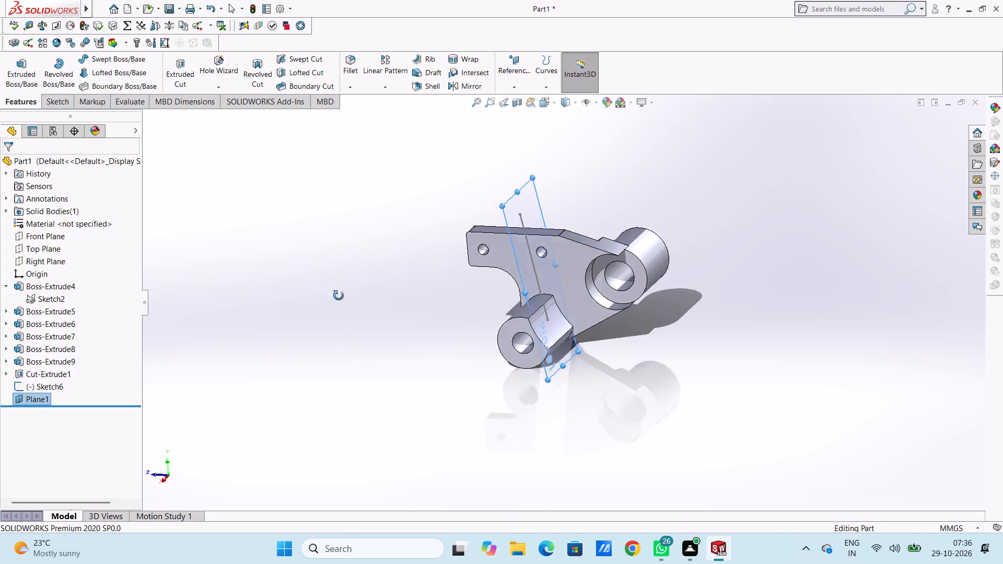
pyautogui.moveTo(339, 296); pyautogui.dragTo(411, 287, button='middle')
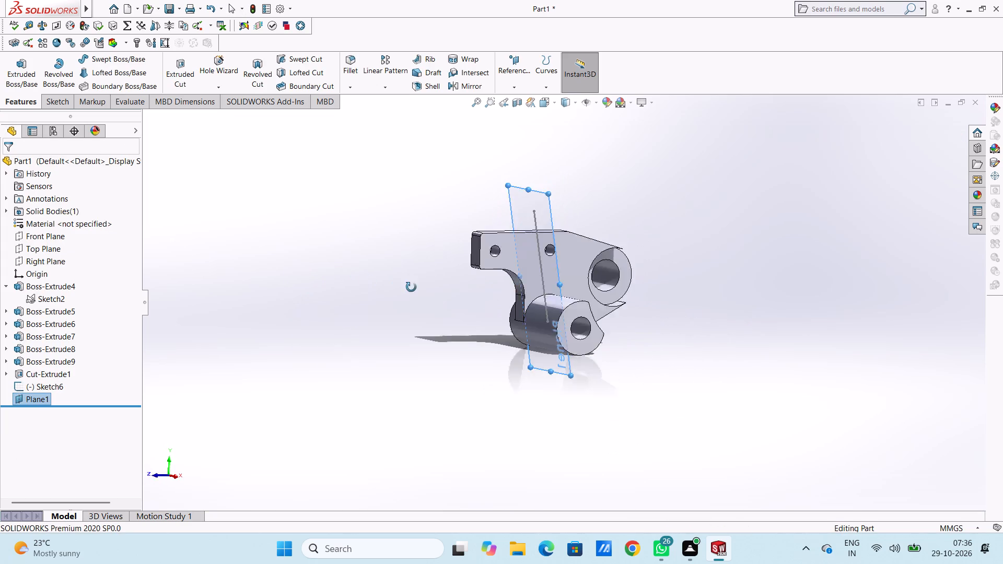
pyautogui.moveTo(411, 287); pyautogui.dragTo(442, 314, button='middle')
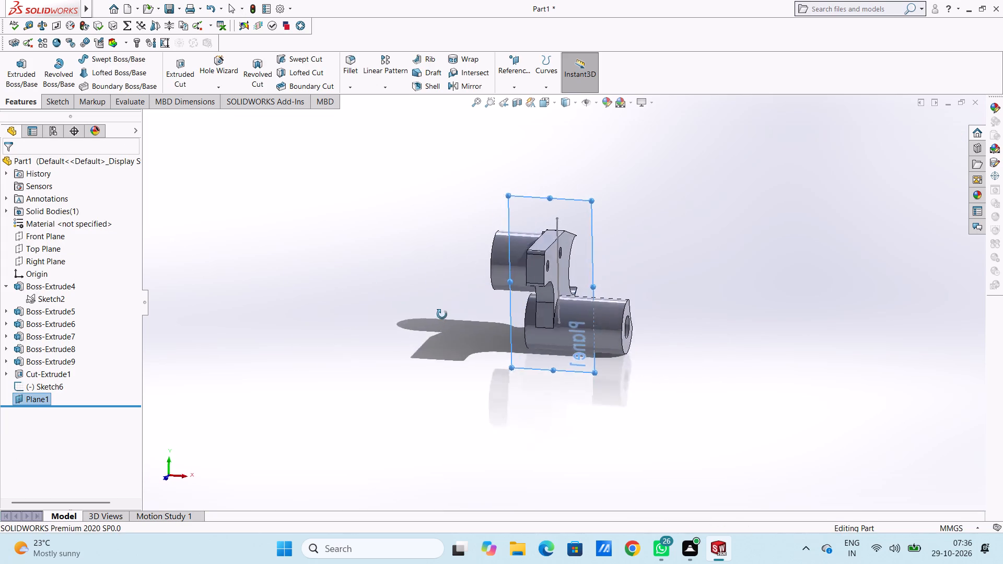
pyautogui.moveTo(442, 314); pyautogui.dragTo(382, 324, button='middle')
pyautogui.moveTo(392, 314); pyautogui.dragTo(412, 298, button='middle')
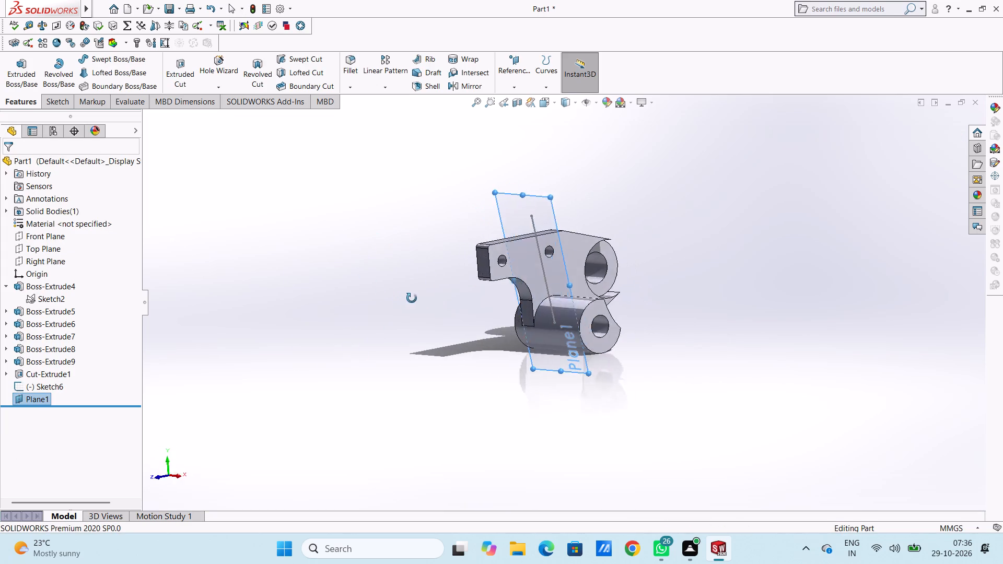
pyautogui.moveTo(412, 298); pyautogui.dragTo(451, 285, button='middle')
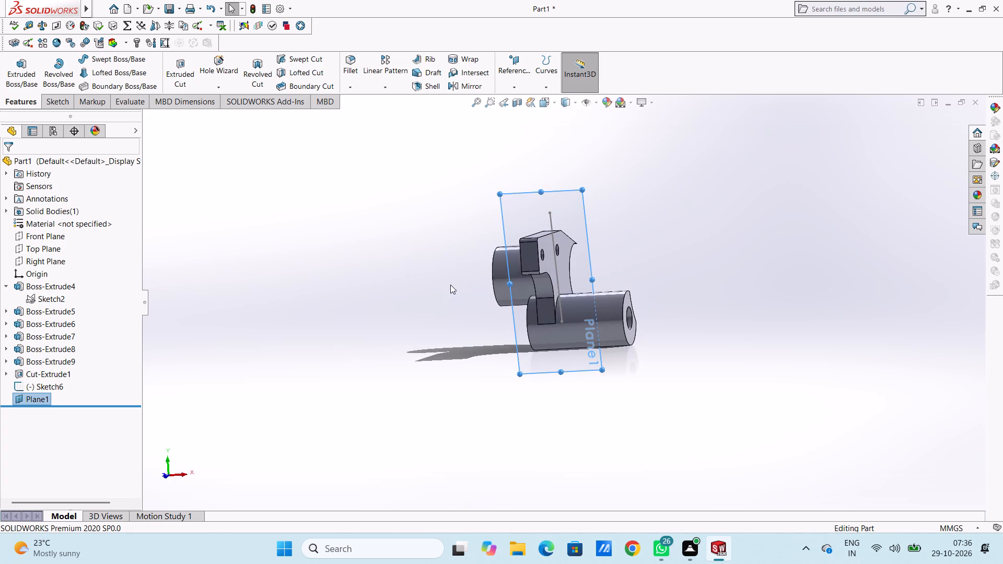
pyautogui.click(562, 210)
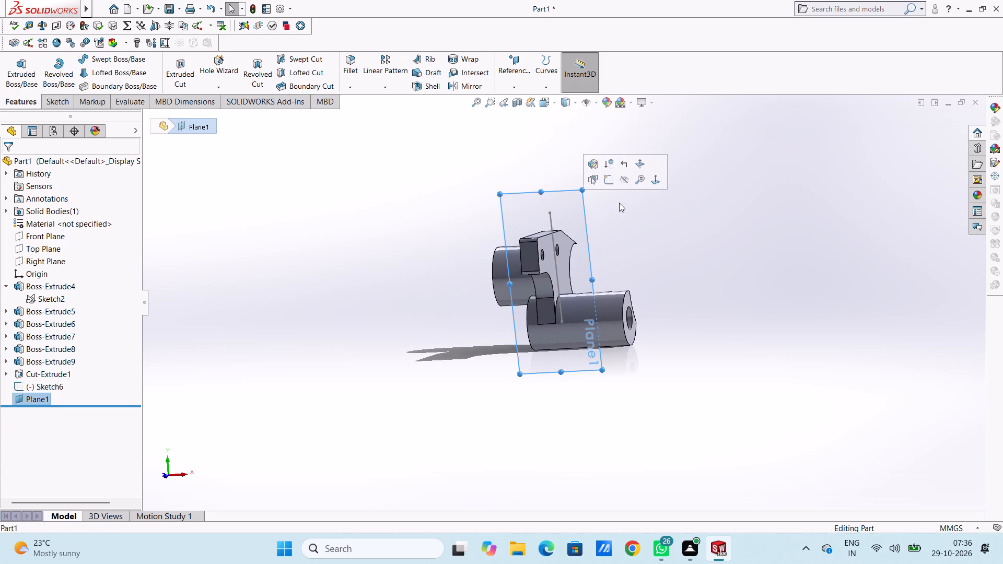
pyautogui.click(608, 182)
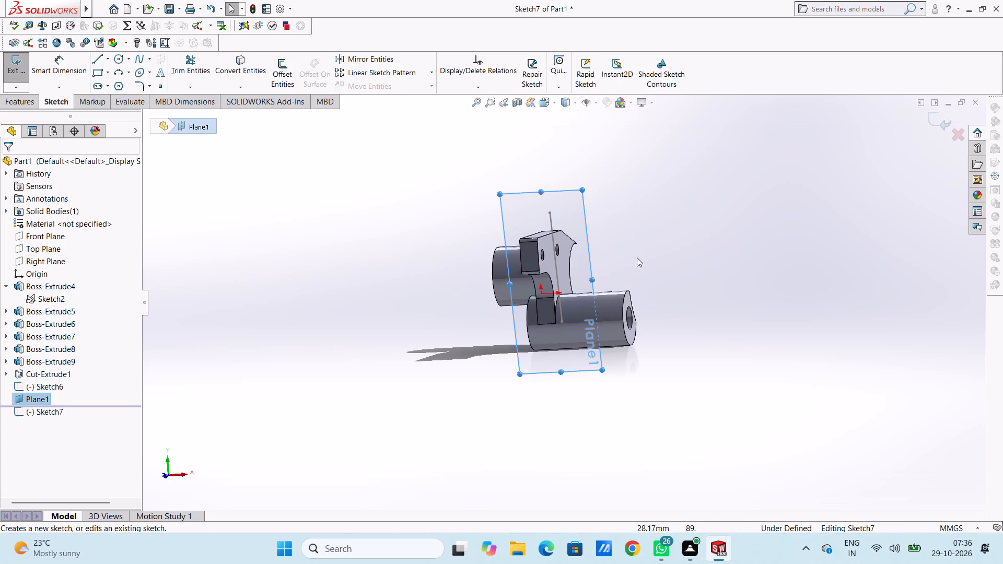
pyautogui.hotkey('ctrl', '1')
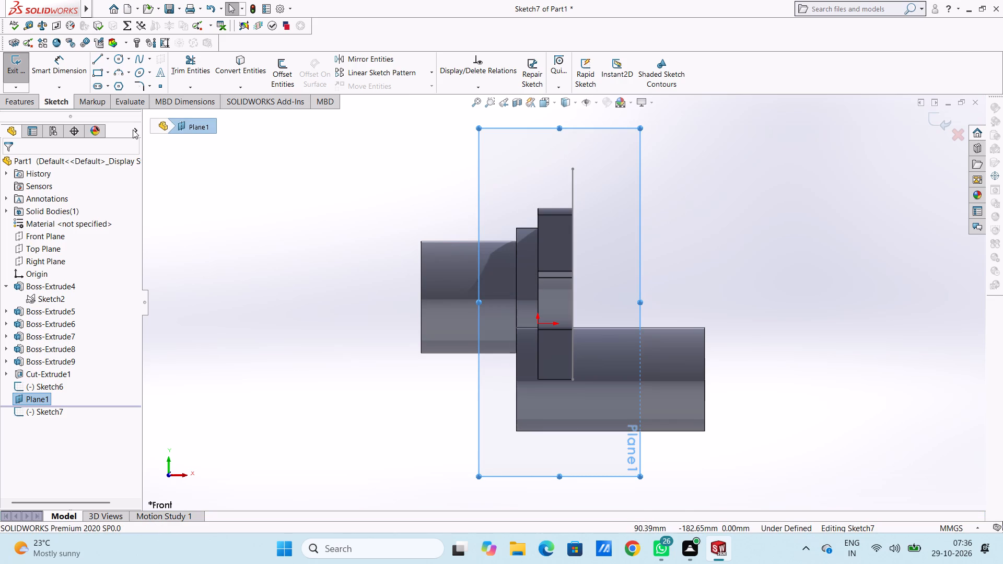
pyautogui.click(99, 61)
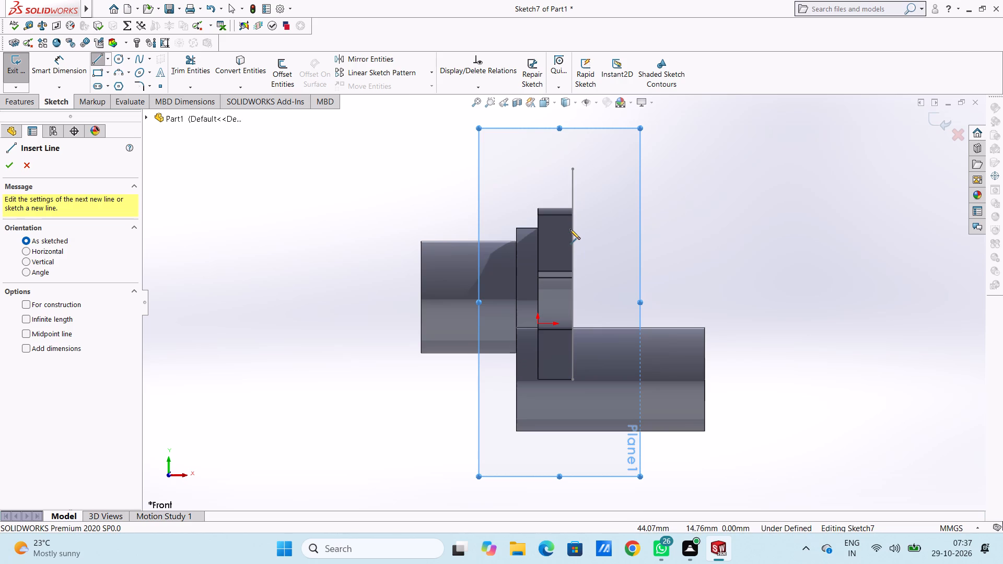
pyautogui.click(571, 229)
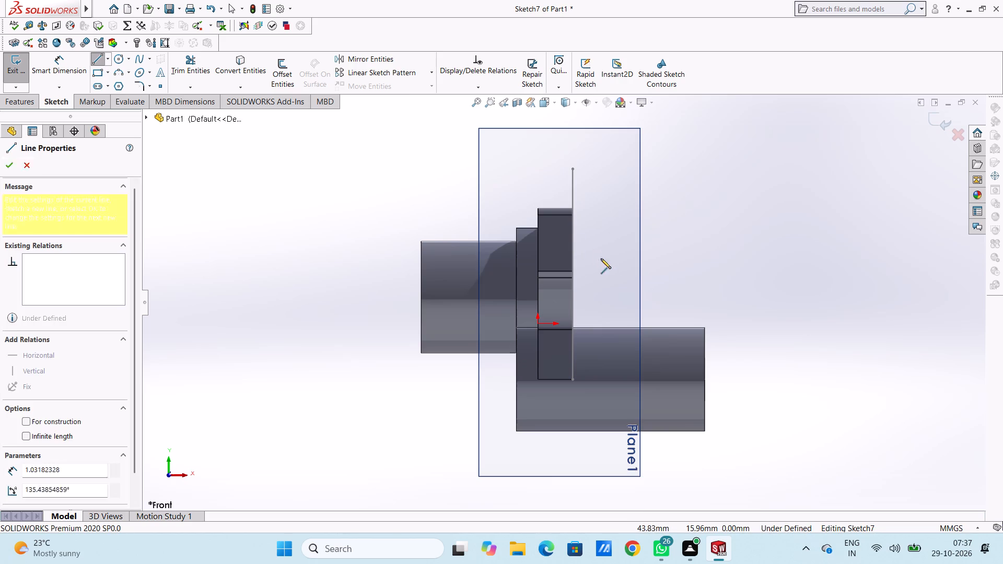
pyautogui.click(654, 327)
pyautogui.rightClick(725, 213)
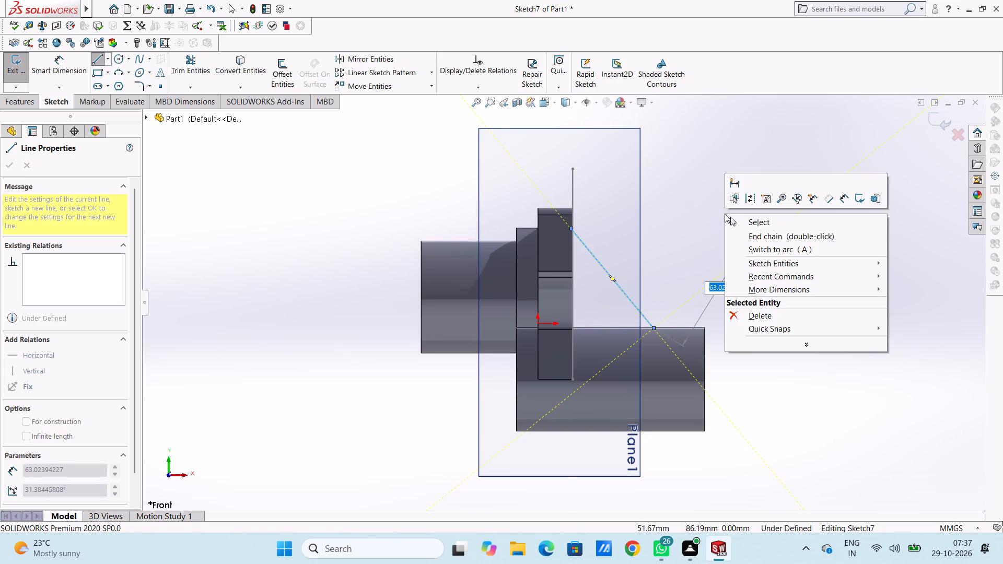
pyautogui.click(735, 220)
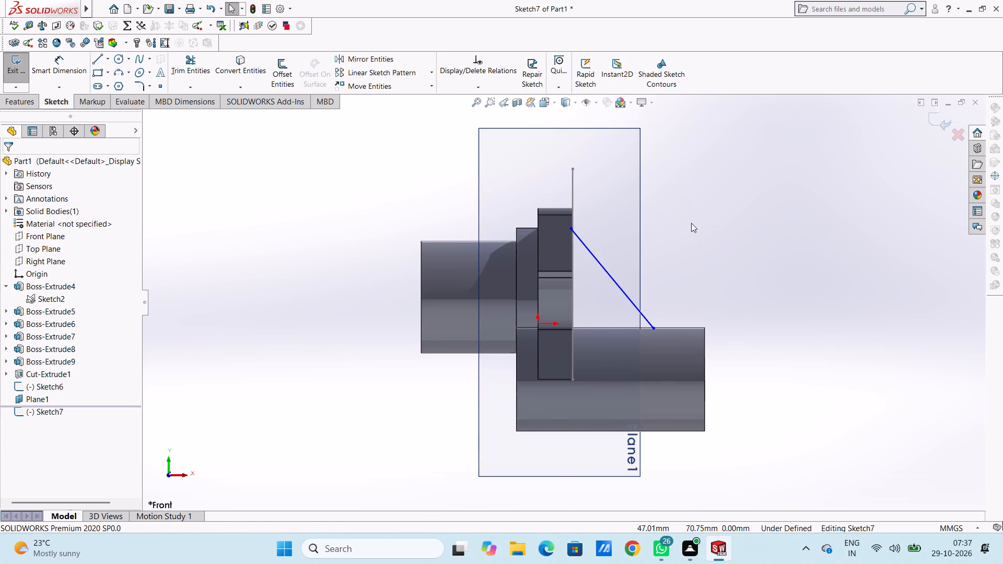
# Examine how the new rib line sits relative to the plate and the lower boss from several angles and in front view.
pyautogui.moveTo(691, 218); pyautogui.dragTo(663, 239, button='middle')
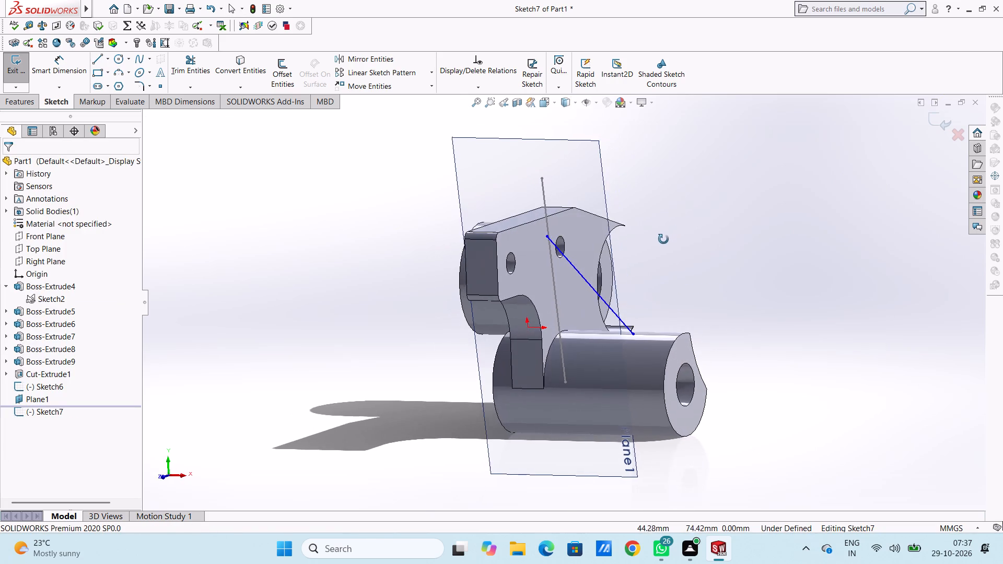
pyautogui.moveTo(663, 239); pyautogui.dragTo(622, 286, button='middle')
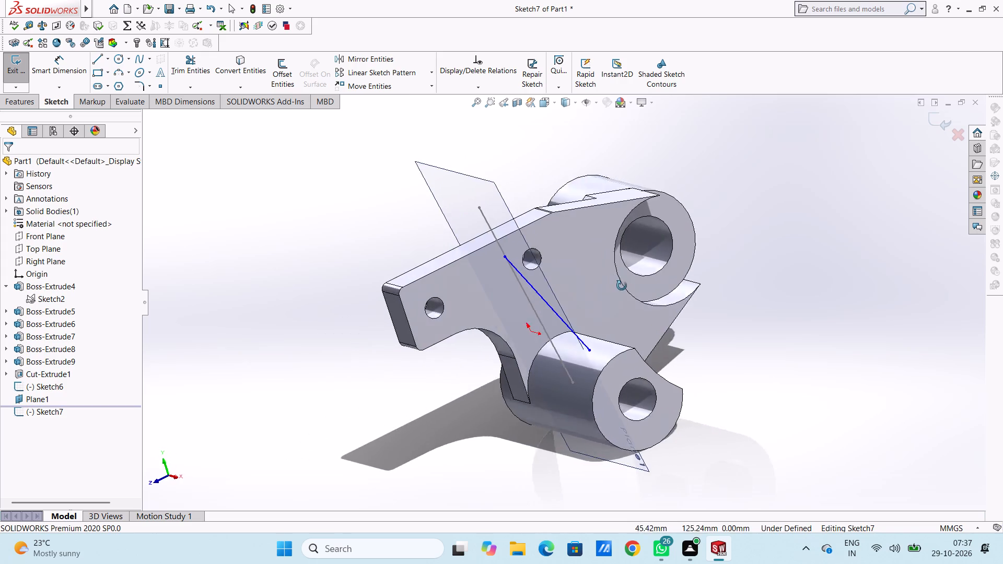
pyautogui.moveTo(622, 286); pyautogui.dragTo(617, 265, button='middle')
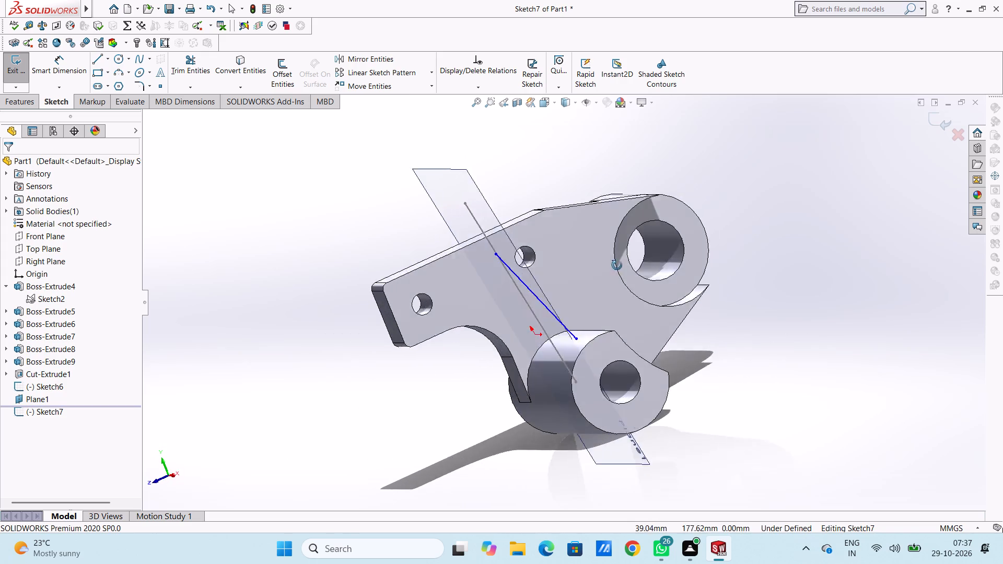
pyautogui.moveTo(617, 265); pyautogui.dragTo(683, 189, button='middle')
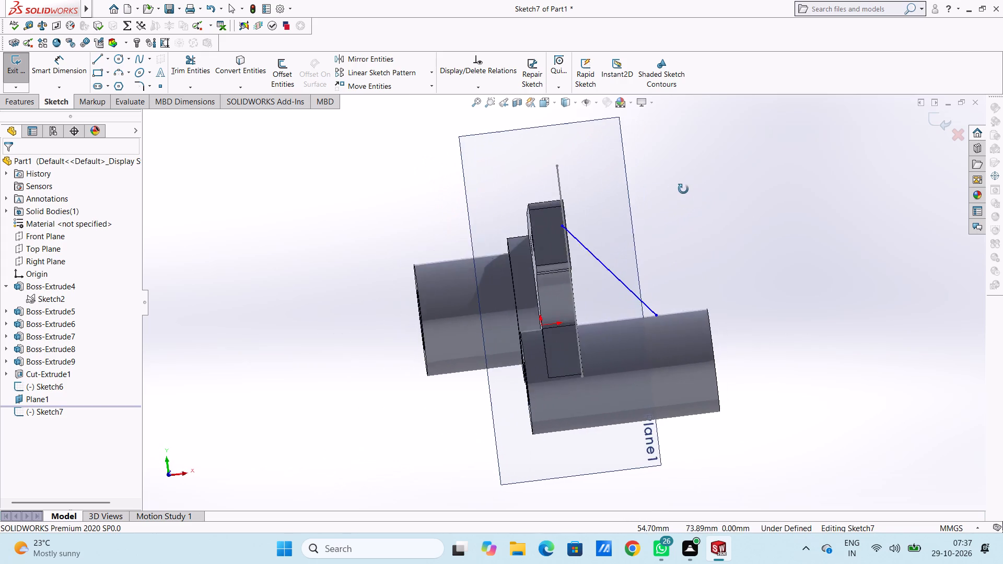
pyautogui.moveTo(683, 189); pyautogui.dragTo(698, 203, button='middle')
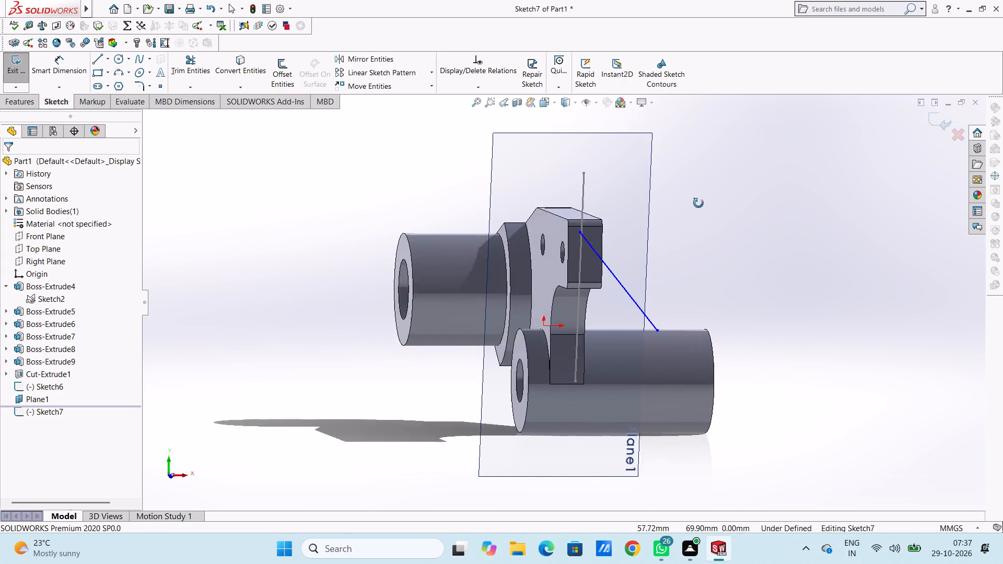
pyautogui.moveTo(698, 203); pyautogui.dragTo(740, 205, button='middle')
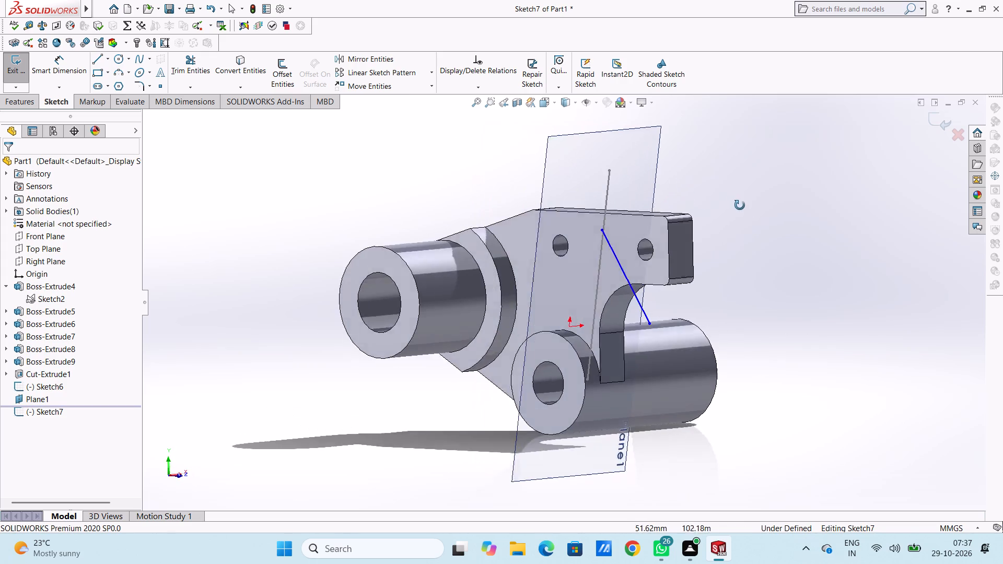
pyautogui.moveTo(740, 205); pyautogui.dragTo(691, 204, button='middle')
pyautogui.scroll(-1, 666, 205)
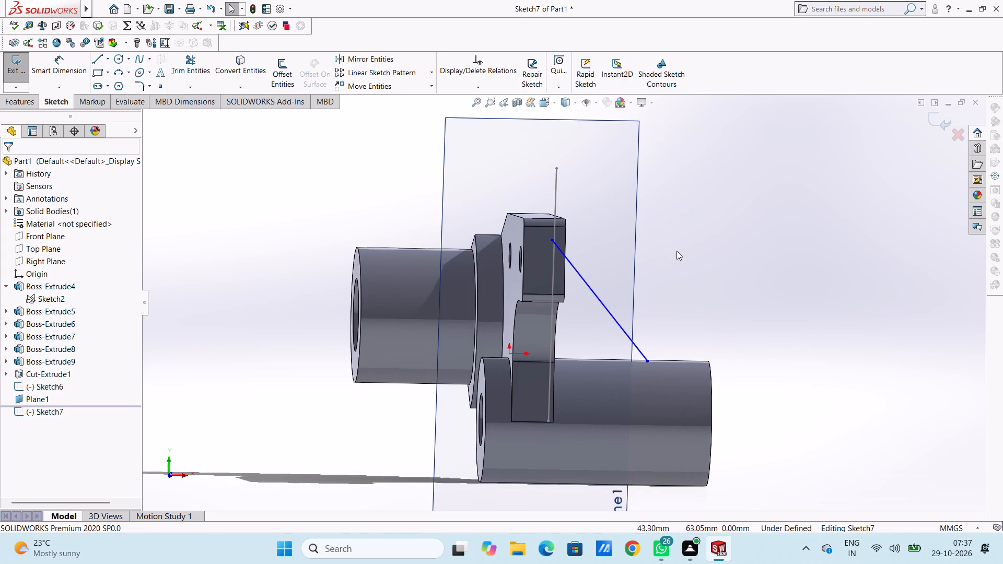
pyautogui.hotkey('ctrl', '1')
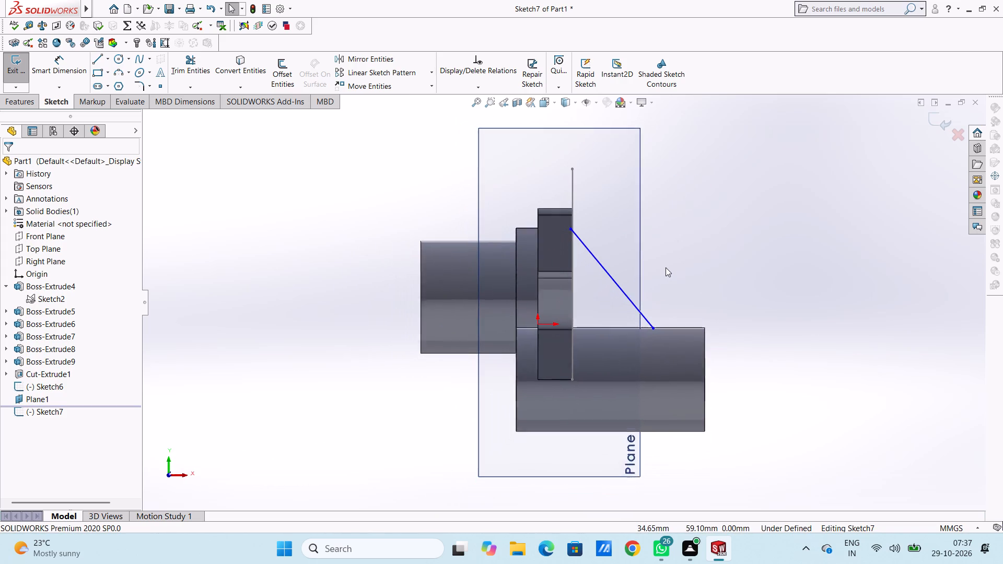
pyautogui.scroll(-3, 640, 301)
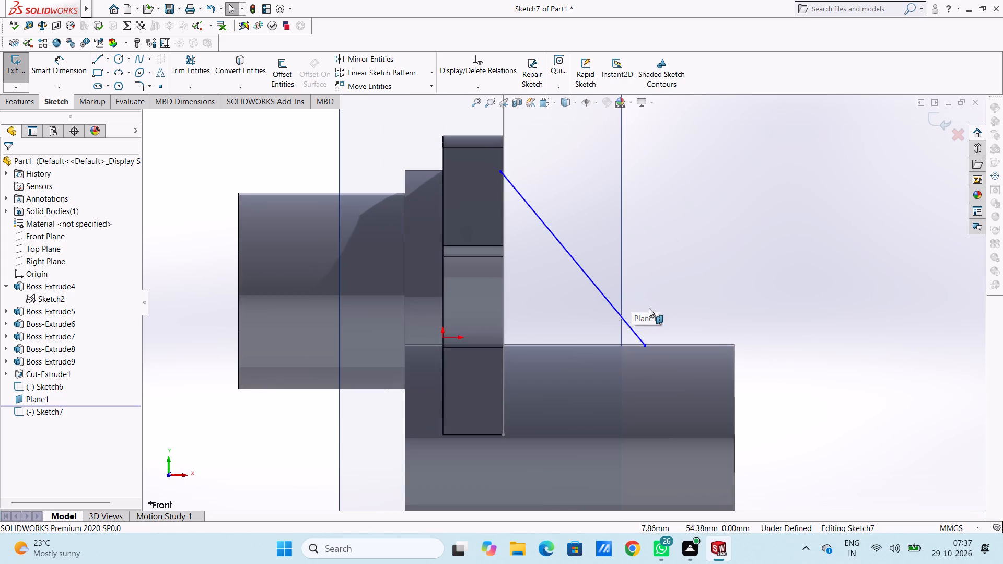
pyautogui.scroll(4, 649, 308)
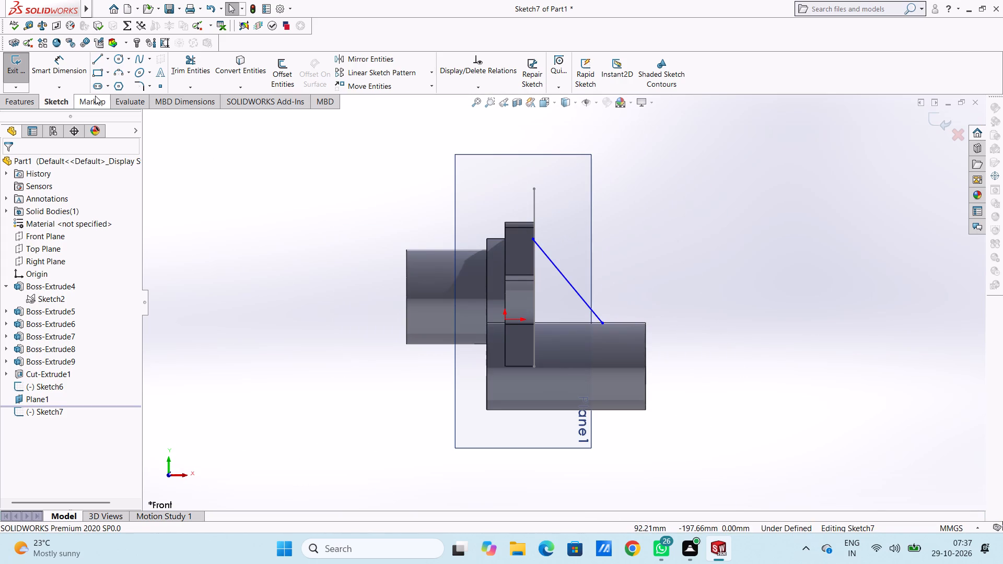
# Dimension the rib line's lower endpoint horizontally from the lower boss's end face and set the distance to 28 mm.
pyautogui.click(58, 52)
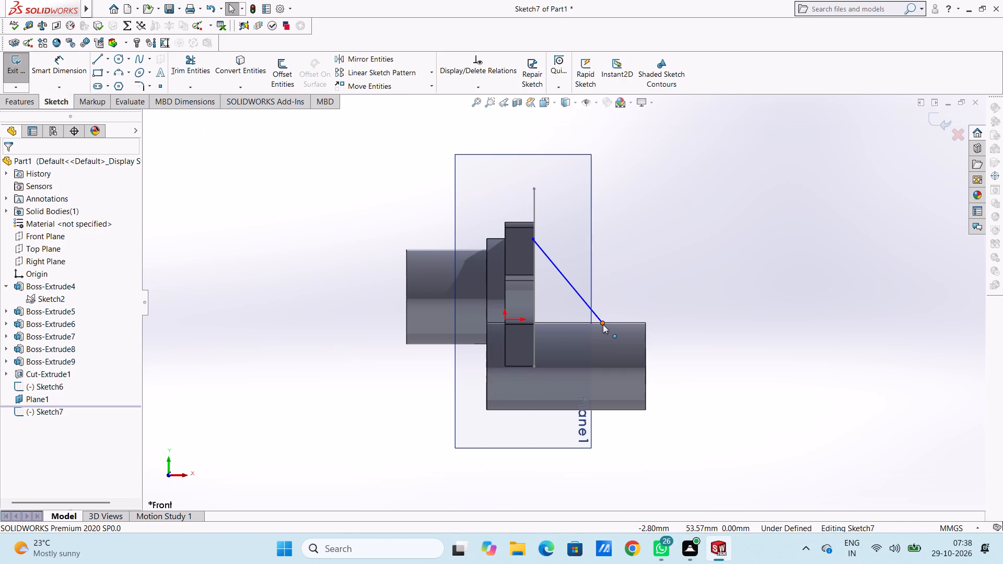
pyautogui.click(603, 324)
pyautogui.click(255, 201)
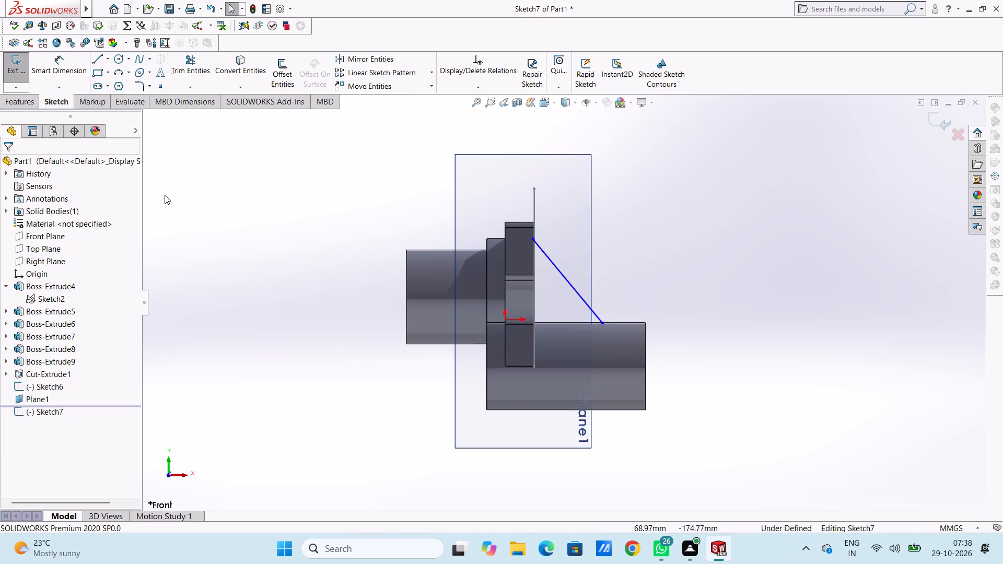
pyautogui.click(68, 70)
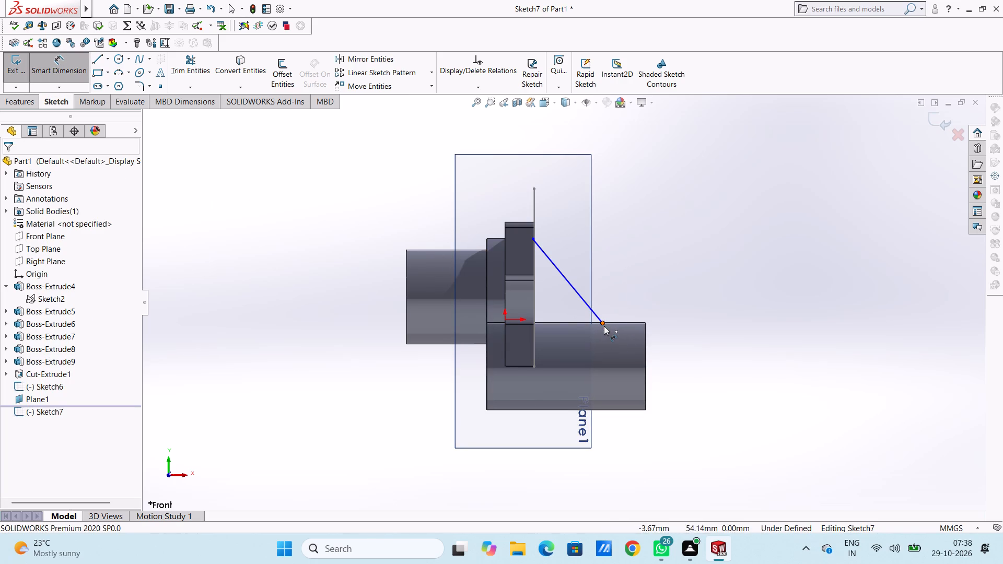
pyautogui.click(604, 326)
pyautogui.click(645, 333)
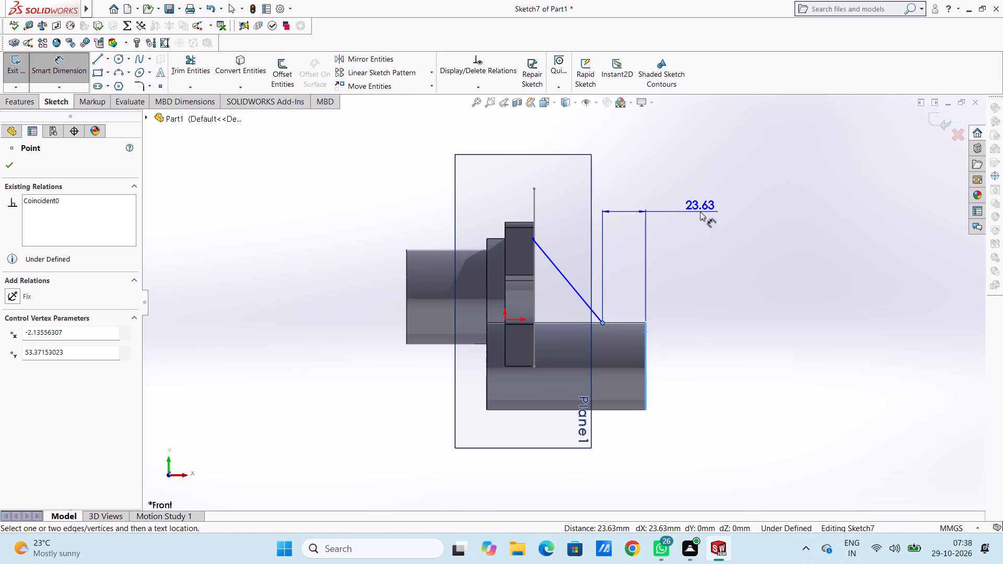
pyautogui.click(702, 192)
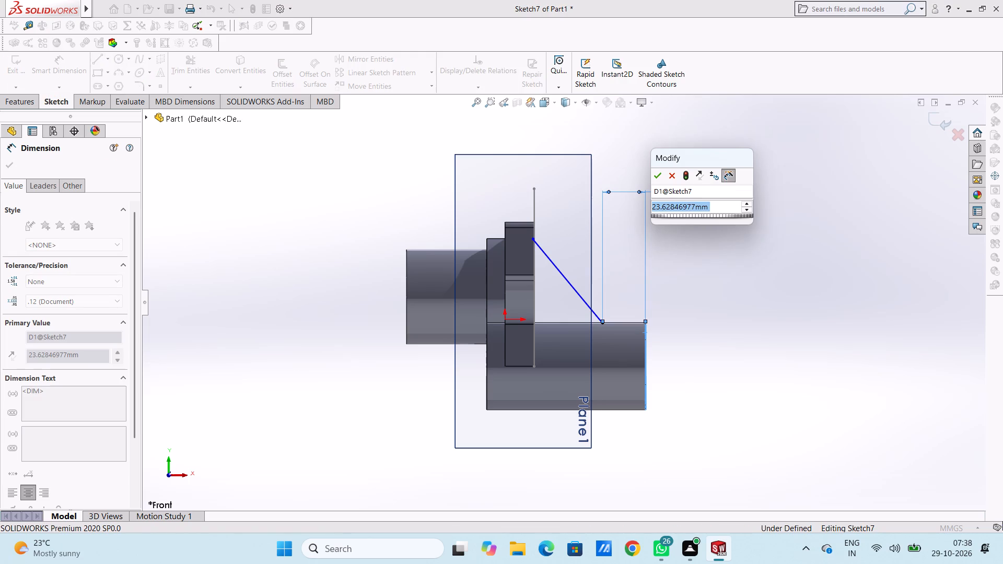
pyautogui.write('28')
pyautogui.press('Return')
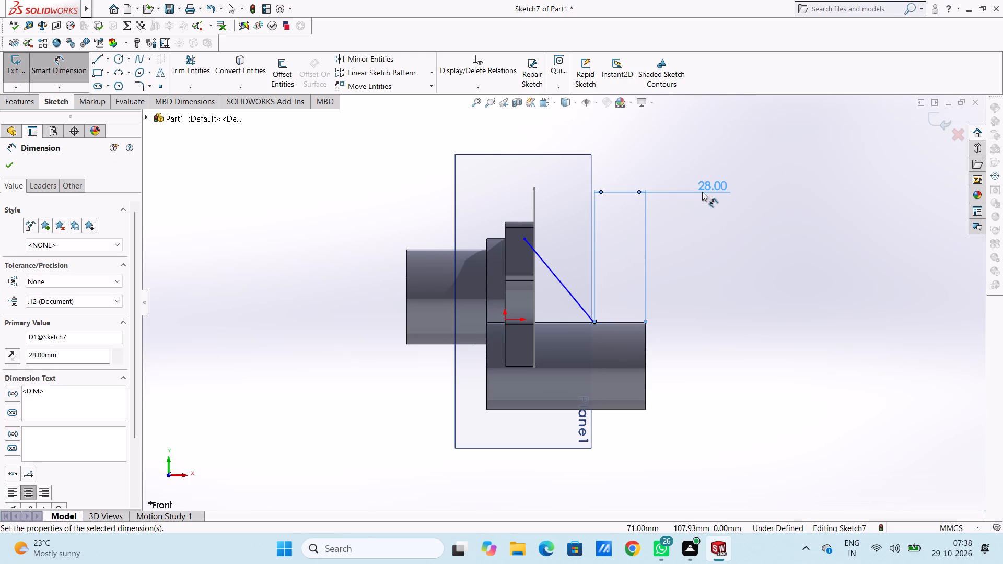
pyautogui.click(726, 243)
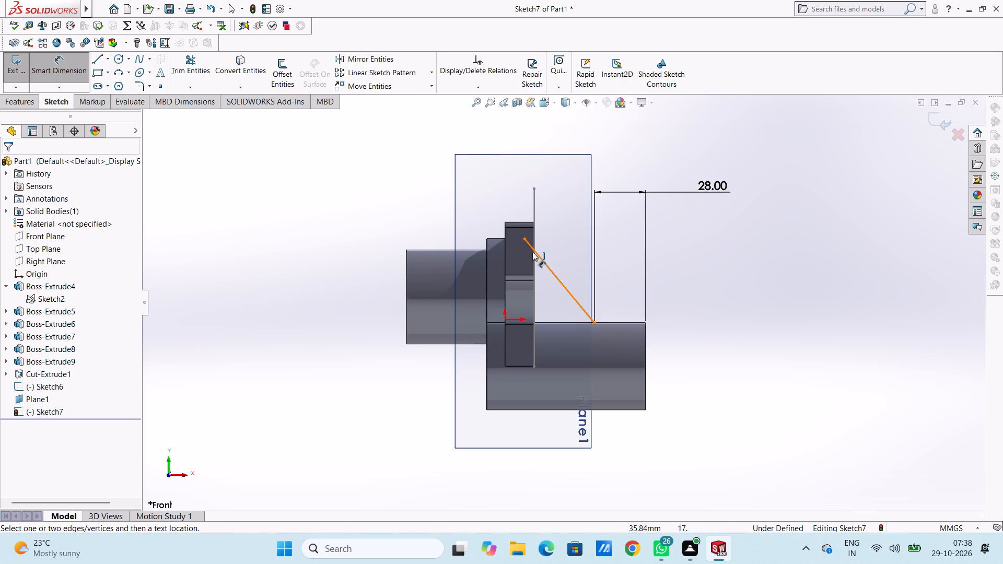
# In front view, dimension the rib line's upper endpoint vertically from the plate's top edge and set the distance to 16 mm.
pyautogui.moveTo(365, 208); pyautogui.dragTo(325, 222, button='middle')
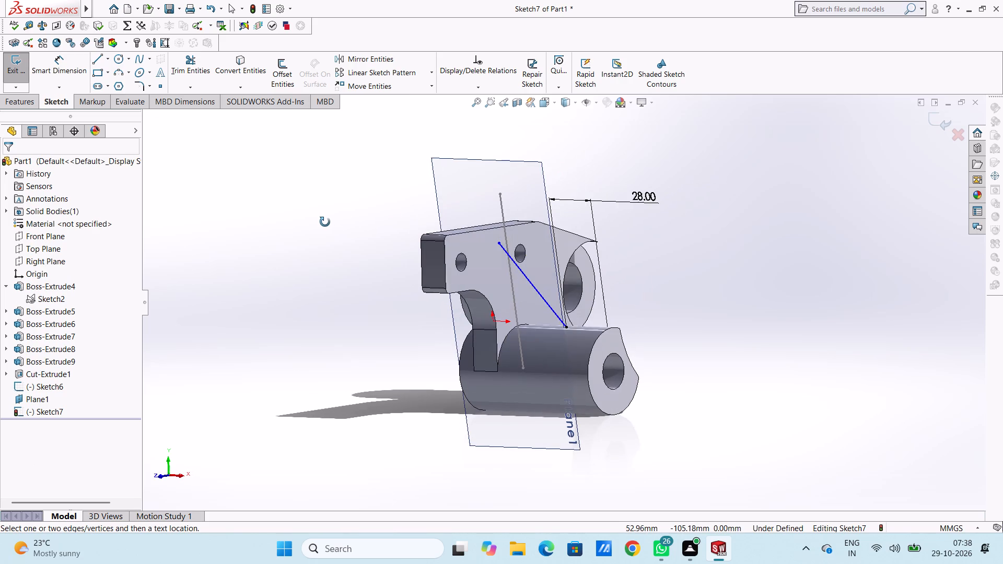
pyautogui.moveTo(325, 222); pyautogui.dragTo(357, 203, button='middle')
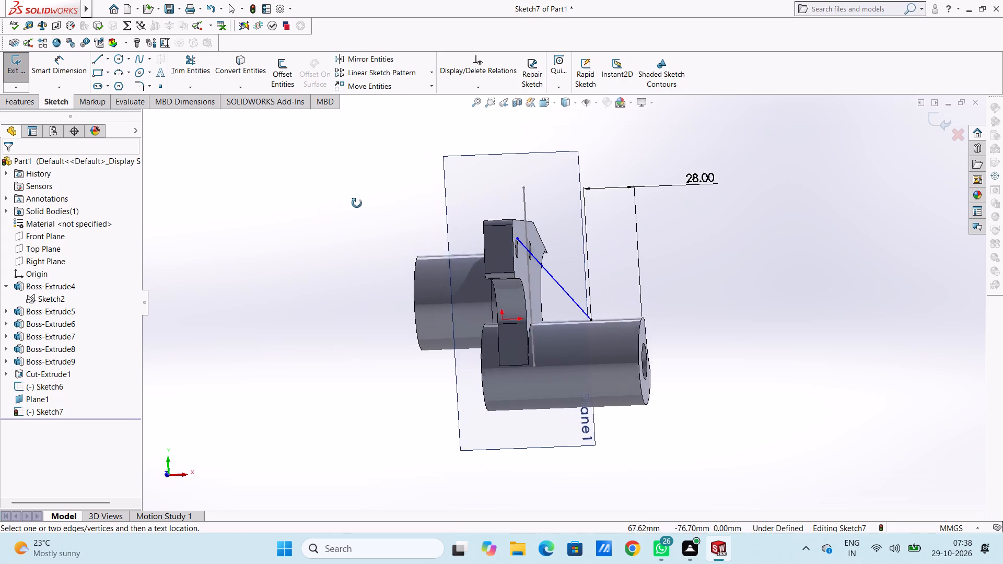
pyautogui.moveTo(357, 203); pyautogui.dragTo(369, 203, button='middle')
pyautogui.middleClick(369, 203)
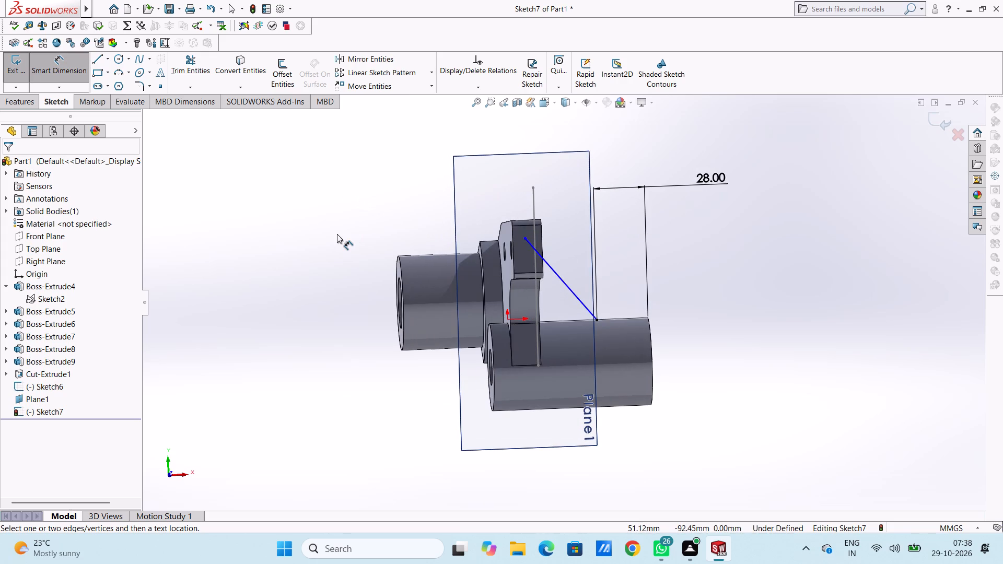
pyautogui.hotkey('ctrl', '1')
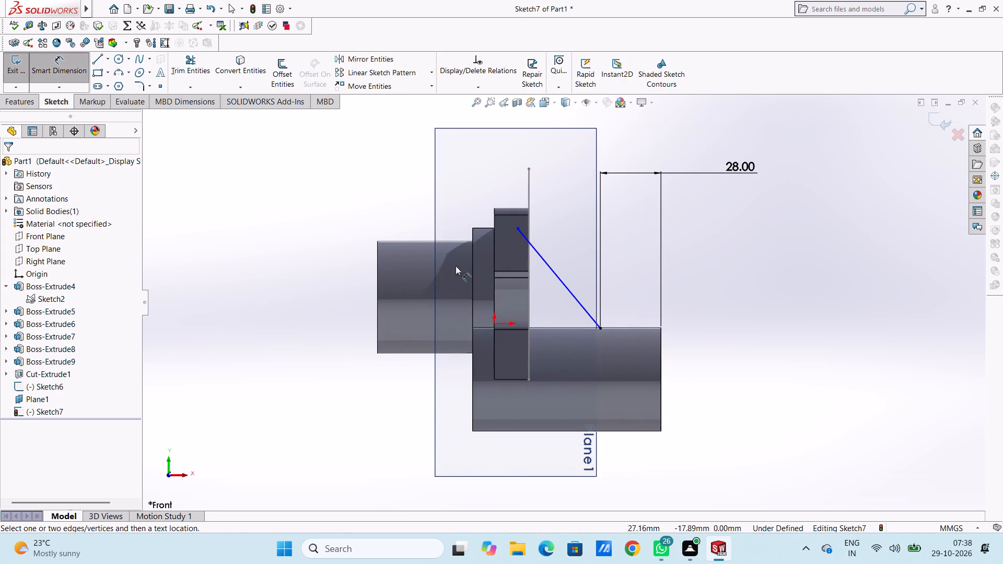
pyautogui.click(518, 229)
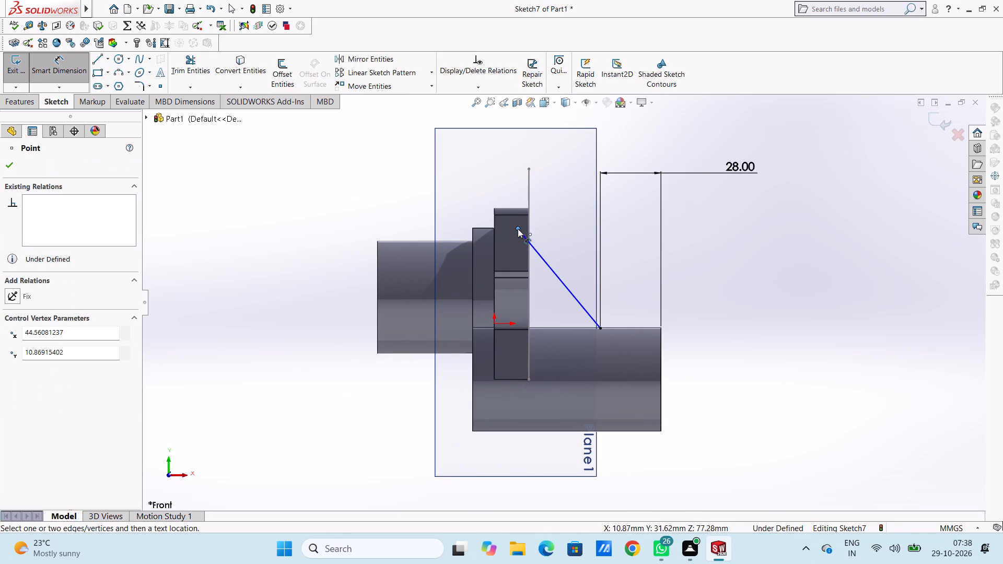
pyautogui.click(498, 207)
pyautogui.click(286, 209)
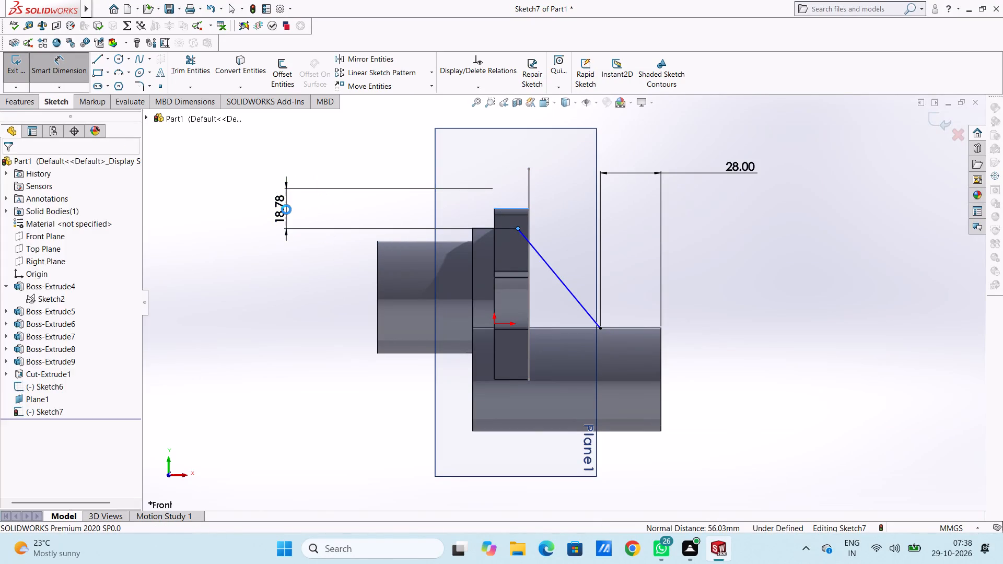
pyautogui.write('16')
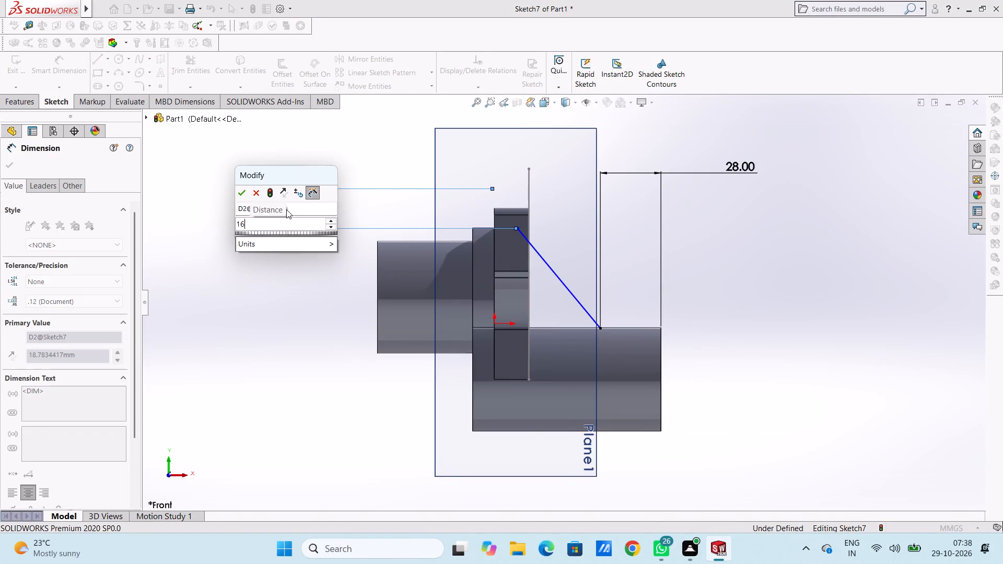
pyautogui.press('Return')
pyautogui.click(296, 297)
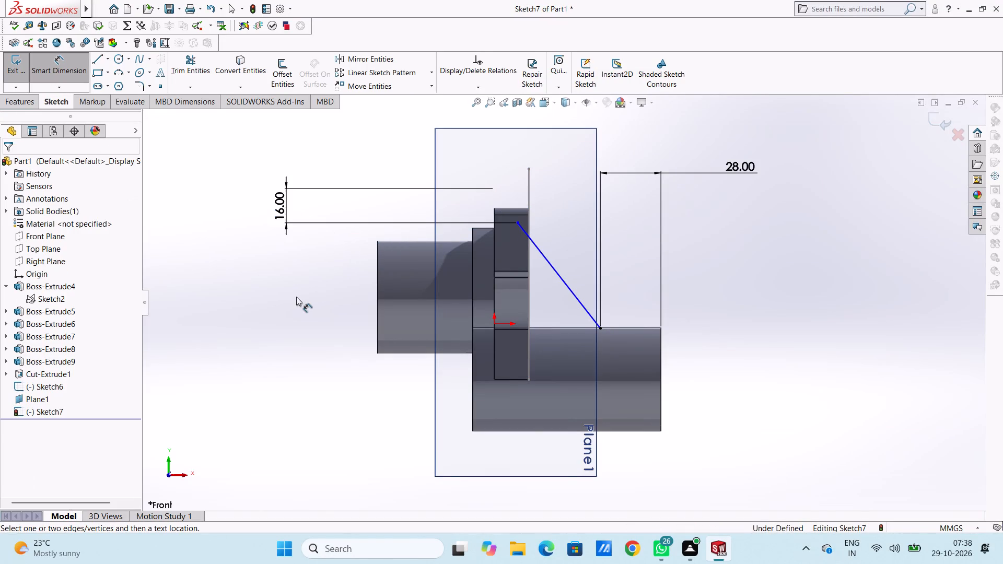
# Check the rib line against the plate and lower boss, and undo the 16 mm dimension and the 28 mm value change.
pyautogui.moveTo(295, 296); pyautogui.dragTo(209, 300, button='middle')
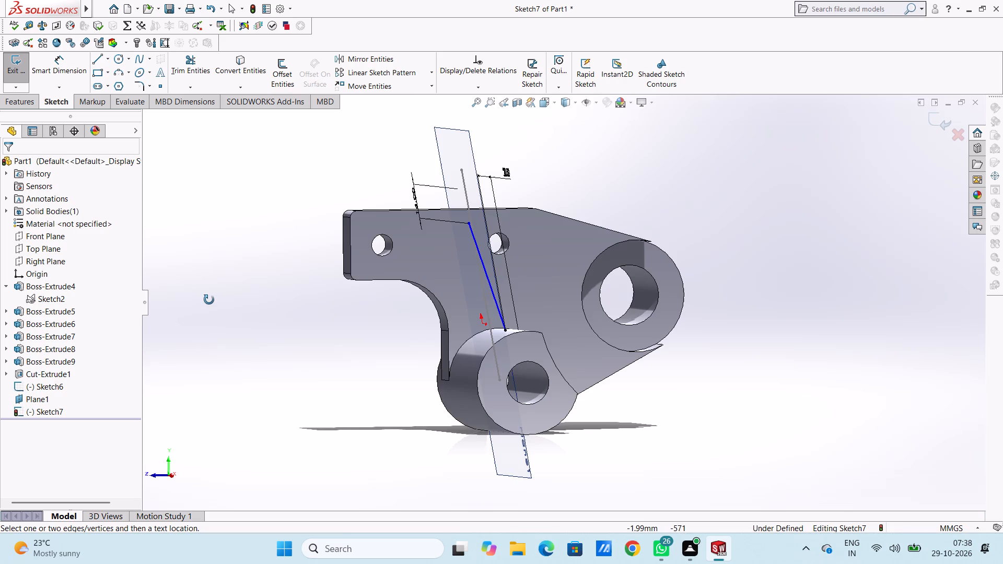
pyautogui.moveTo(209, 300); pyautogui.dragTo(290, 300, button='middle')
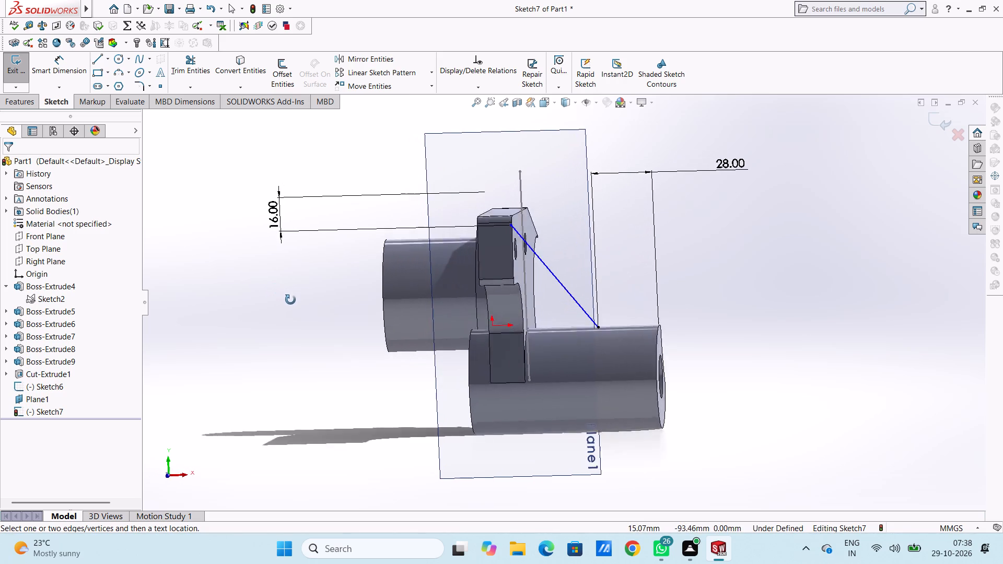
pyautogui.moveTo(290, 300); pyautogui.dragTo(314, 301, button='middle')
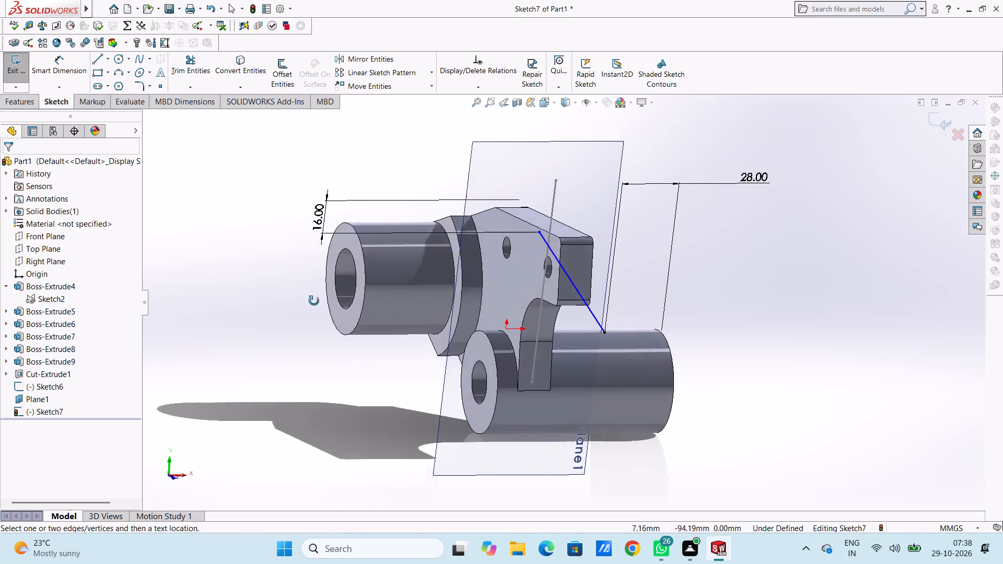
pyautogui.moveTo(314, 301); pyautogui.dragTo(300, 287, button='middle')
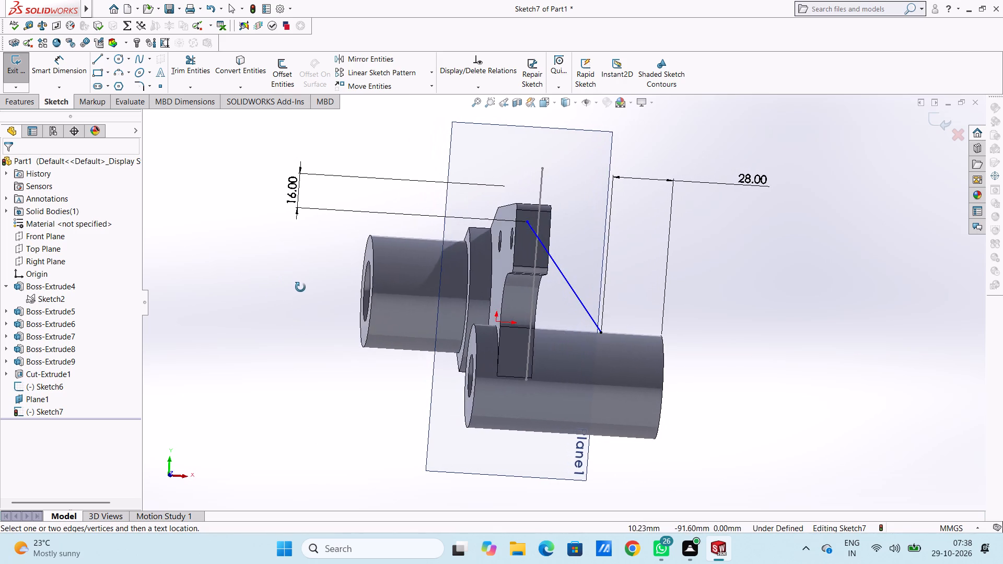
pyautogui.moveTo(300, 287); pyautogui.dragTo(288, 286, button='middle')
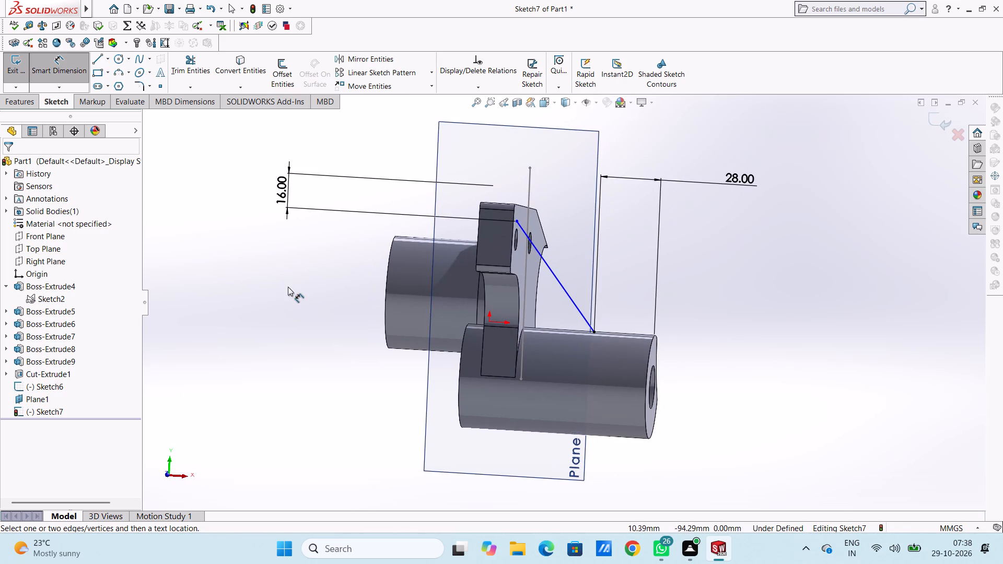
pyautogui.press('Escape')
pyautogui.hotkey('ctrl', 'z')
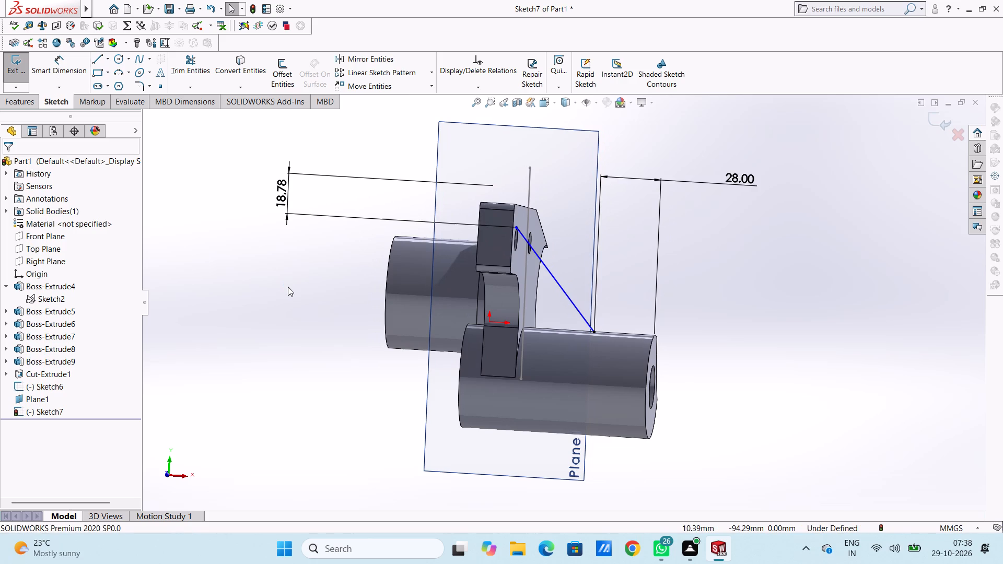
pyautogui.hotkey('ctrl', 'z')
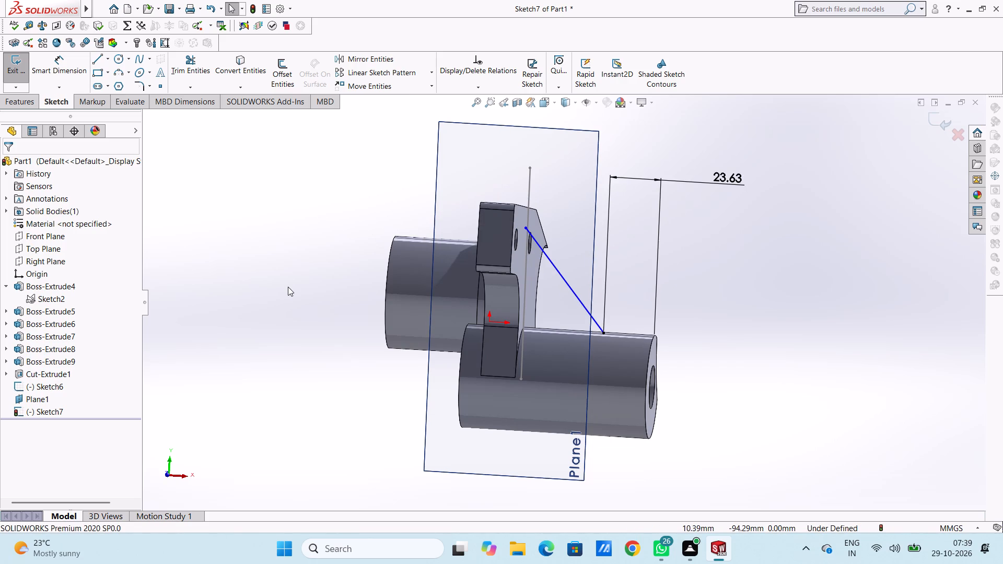
# Dimension the rib line's upper endpoint horizontally from the plate's top edge on the rib side and set the distance to 0 mm.
pyautogui.moveTo(299, 297); pyautogui.dragTo(280, 279, button='middle')
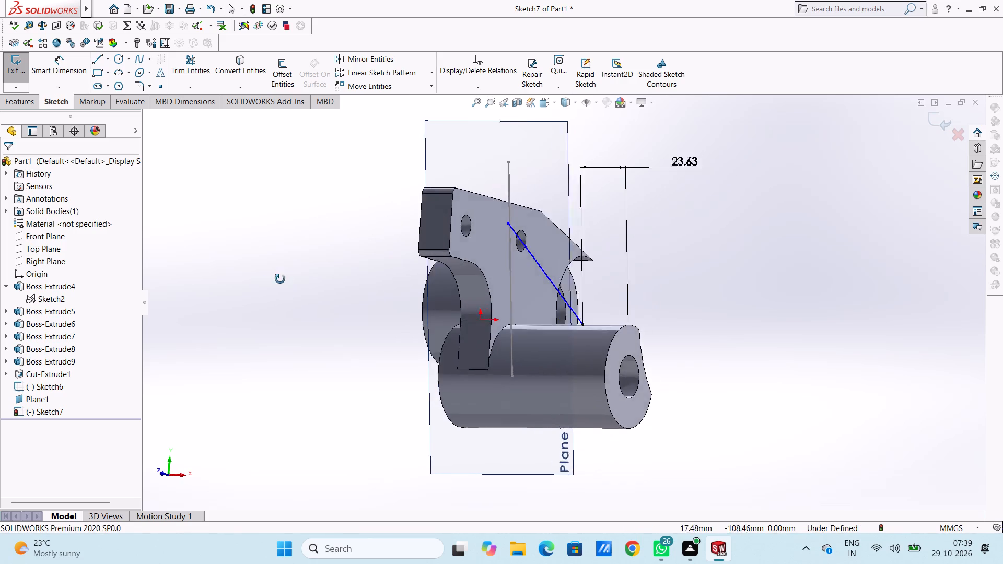
pyautogui.moveTo(280, 279); pyautogui.dragTo(323, 315, button='middle')
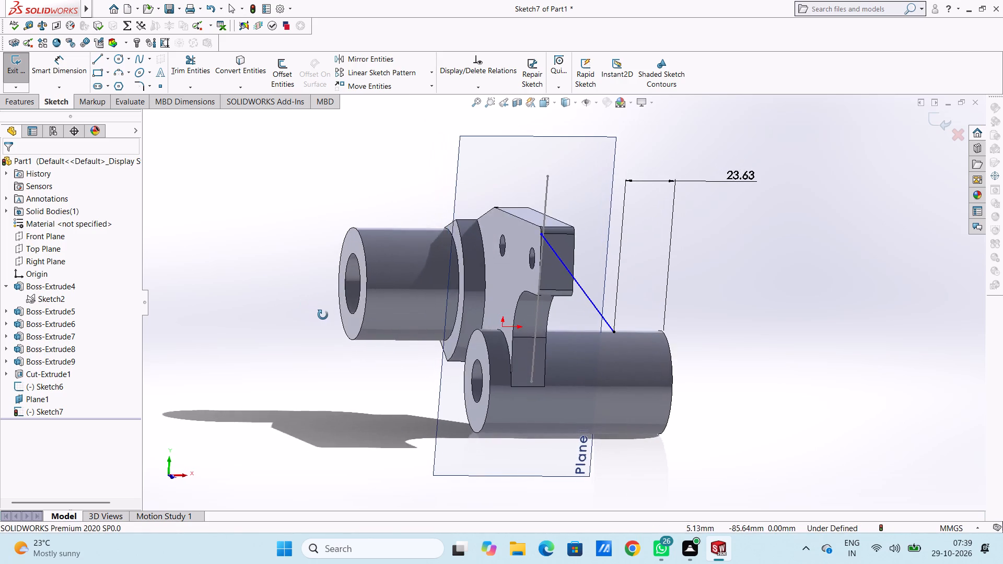
pyautogui.moveTo(323, 315); pyautogui.dragTo(281, 309, button='middle')
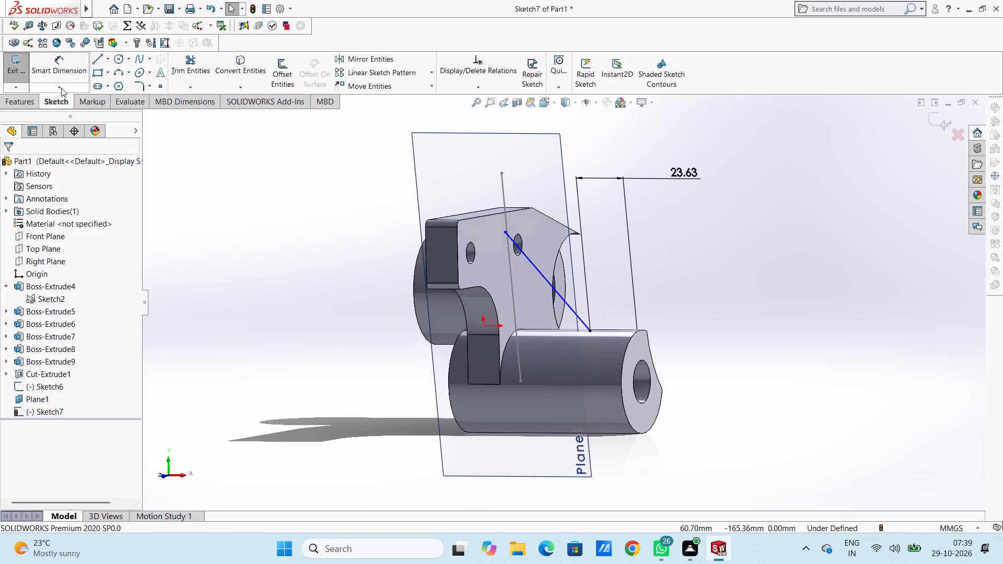
pyautogui.click(61, 69)
pyautogui.click(489, 216)
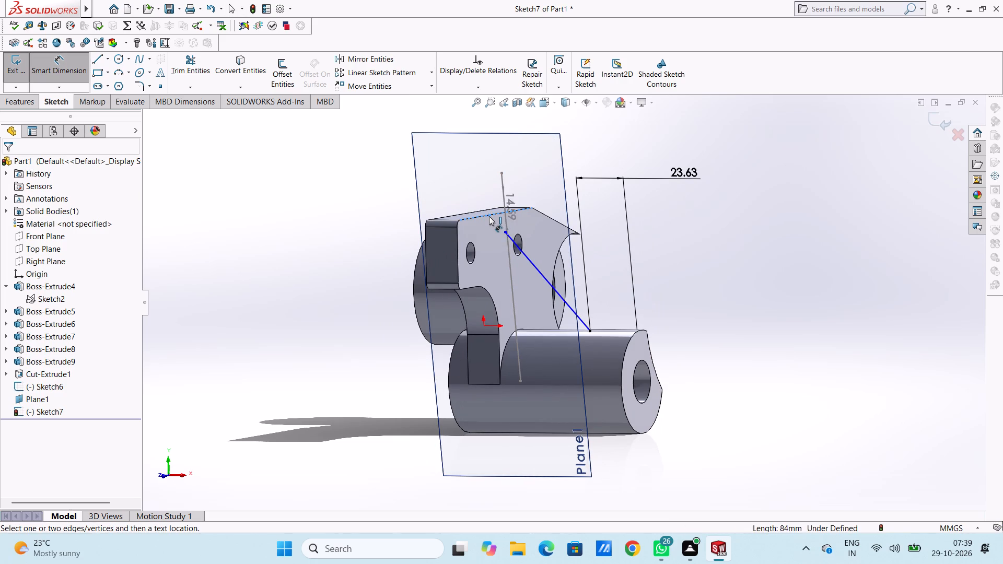
pyautogui.click(505, 233)
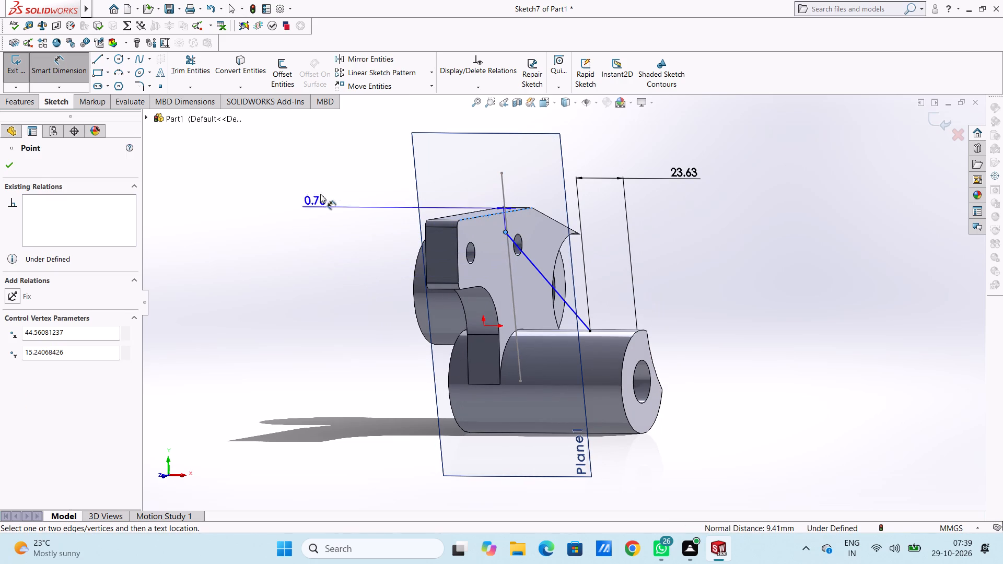
pyautogui.moveTo(367, 189); pyautogui.dragTo(395, 223, button='middle')
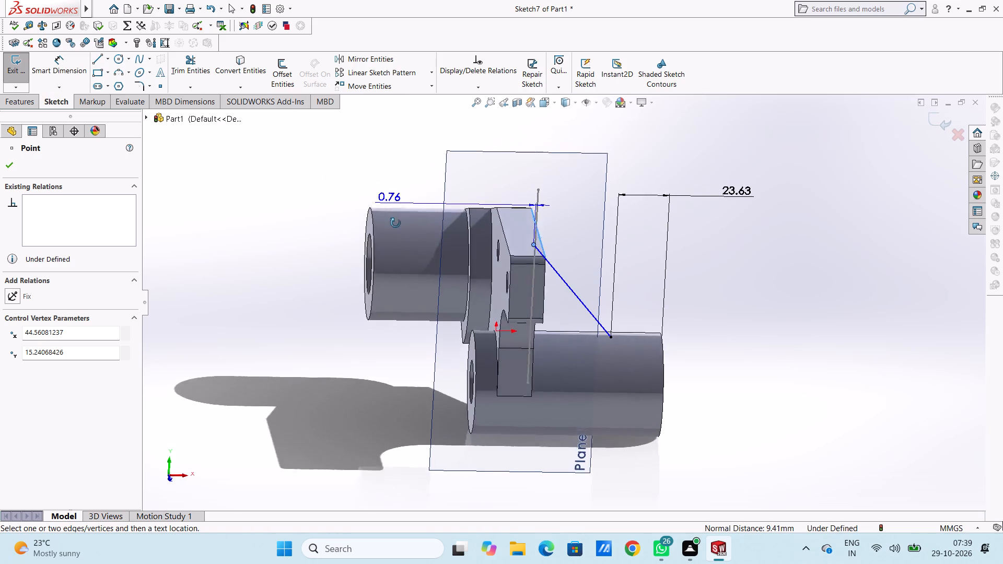
pyautogui.moveTo(395, 223); pyautogui.dragTo(388, 246, button='middle')
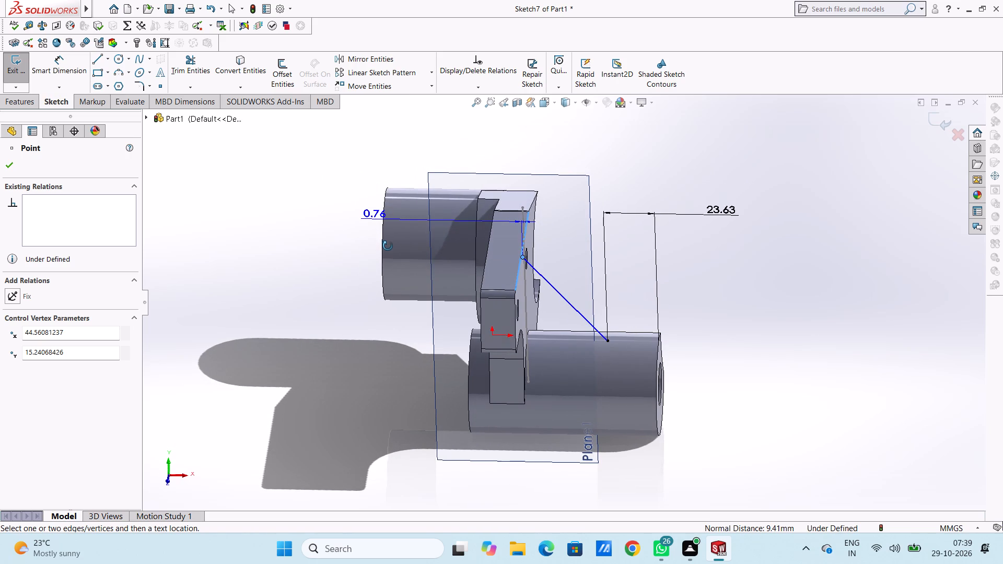
pyautogui.moveTo(388, 246); pyautogui.dragTo(390, 201, button='middle')
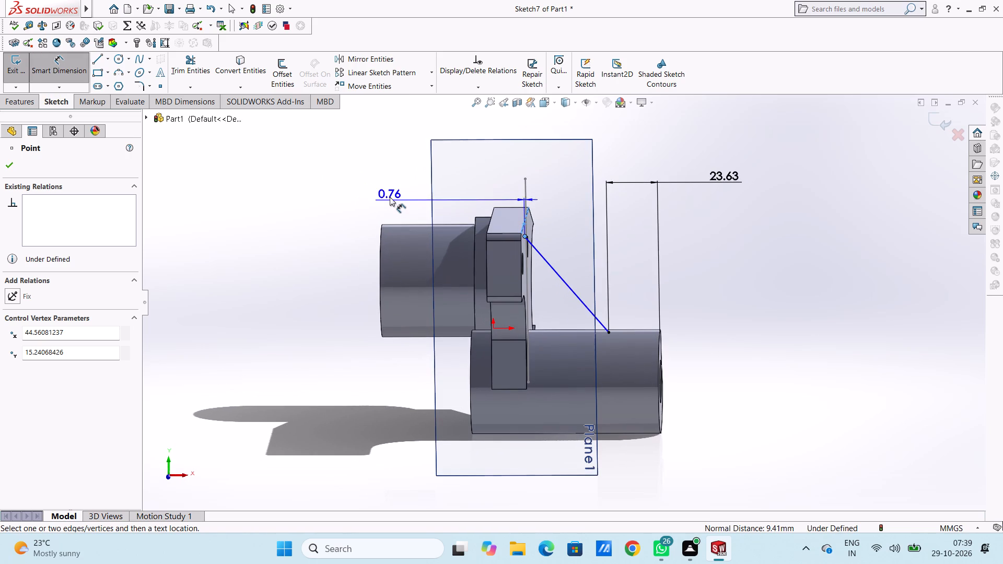
pyautogui.doubleClick(385, 174)
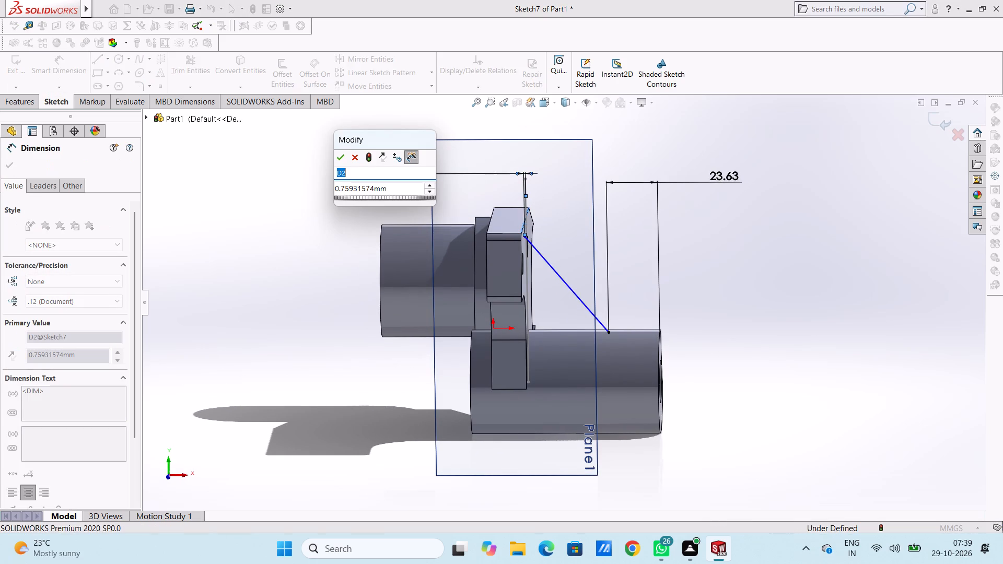
pyautogui.press('0')
pyautogui.press('Return')
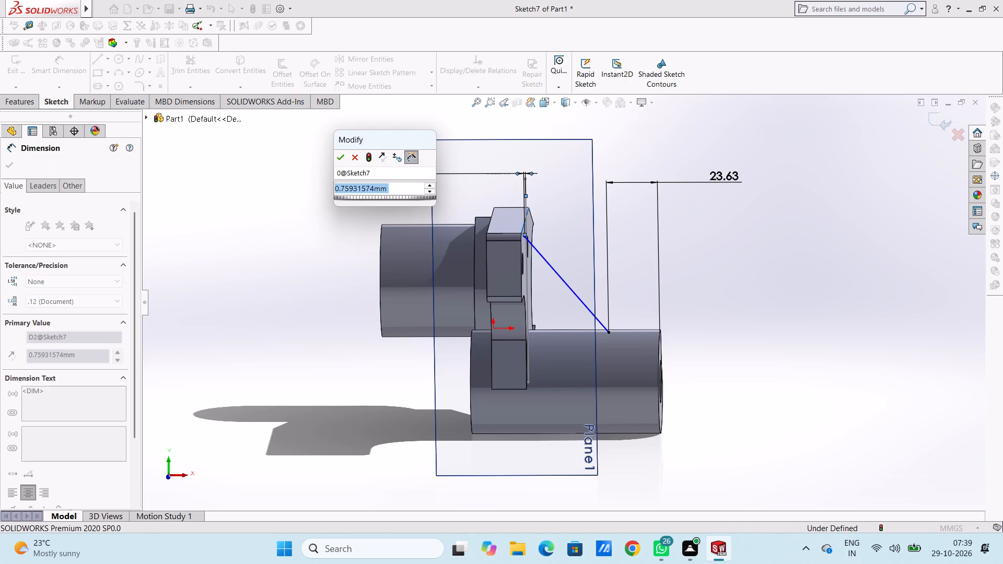
pyautogui.press('0')
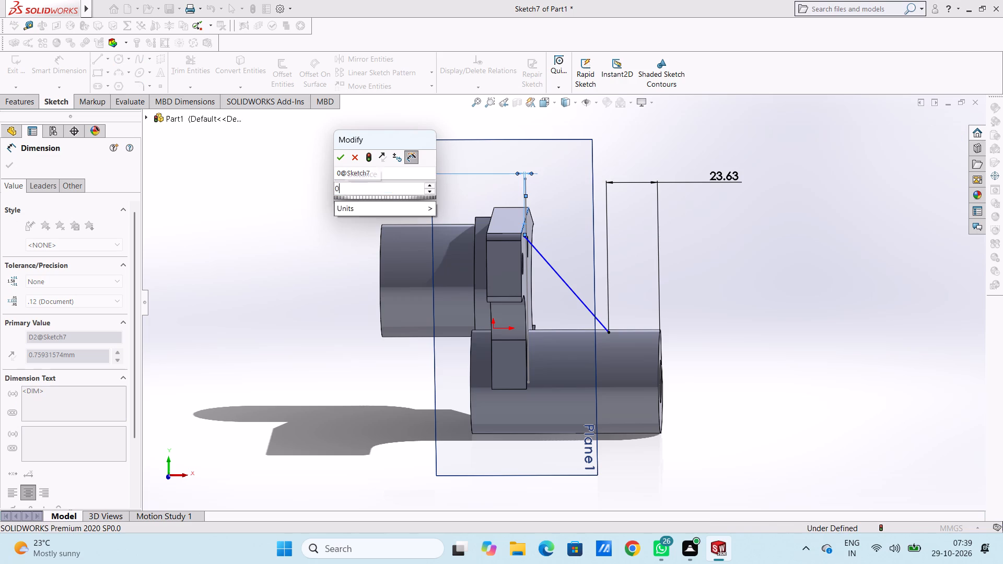
pyautogui.press('Return')
pyautogui.click(337, 216)
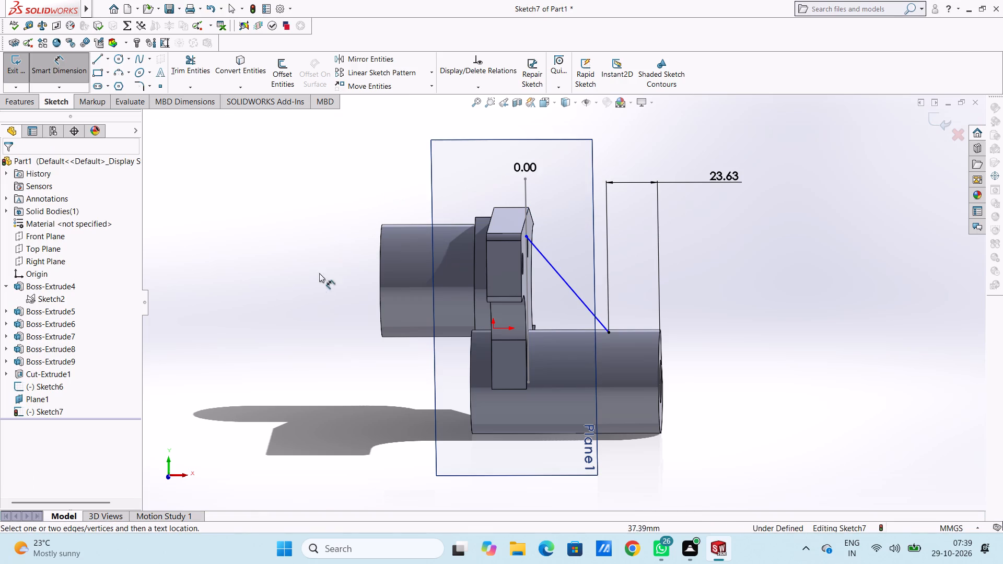
pyautogui.moveTo(339, 322); pyautogui.dragTo(322, 307, button='middle')
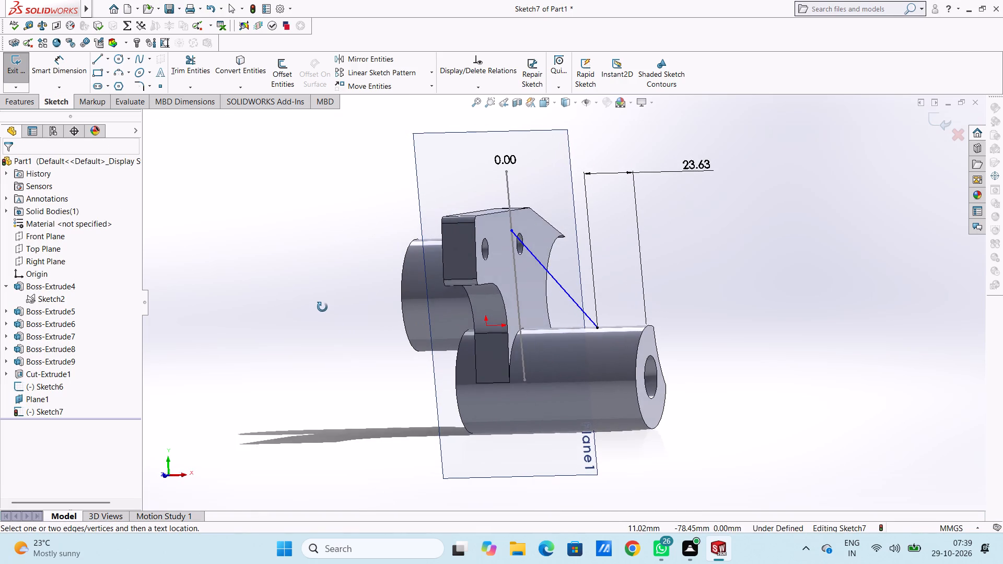
# Dimension the rib line's upper endpoint vertically from the plate arm's top edge and set the distance to 20 mm.
pyautogui.moveTo(322, 307); pyautogui.dragTo(313, 319, button='middle')
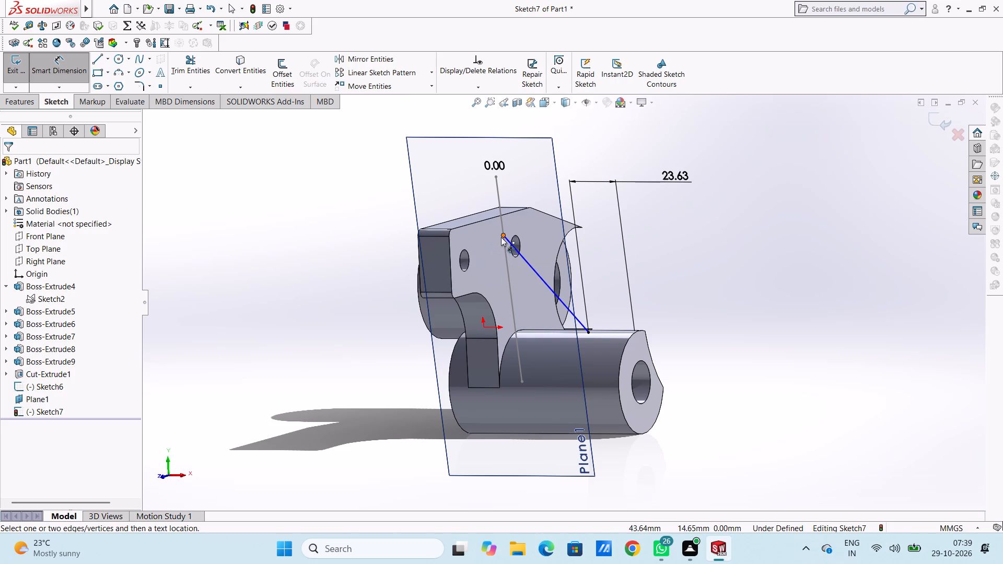
pyautogui.click(501, 237)
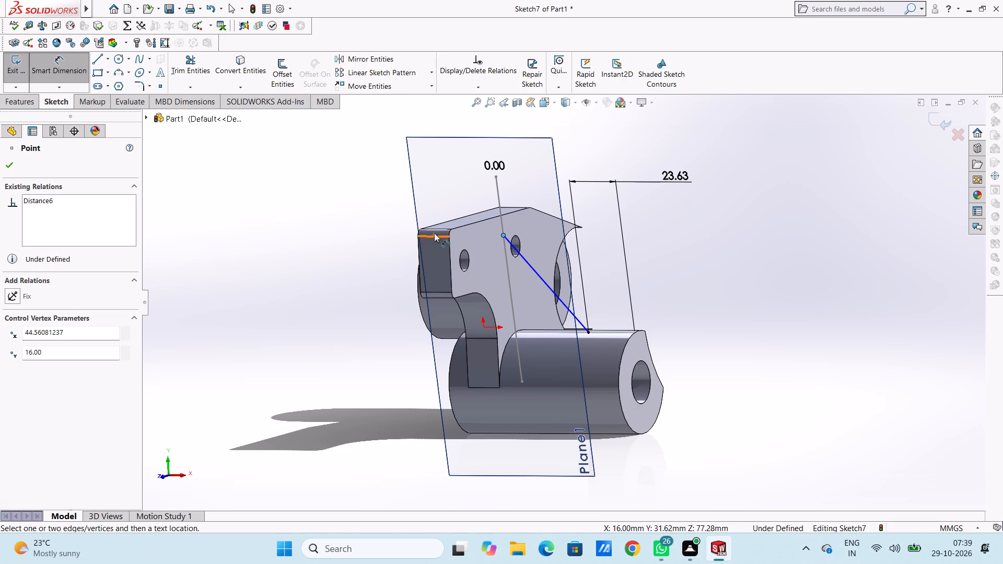
pyautogui.click(437, 229)
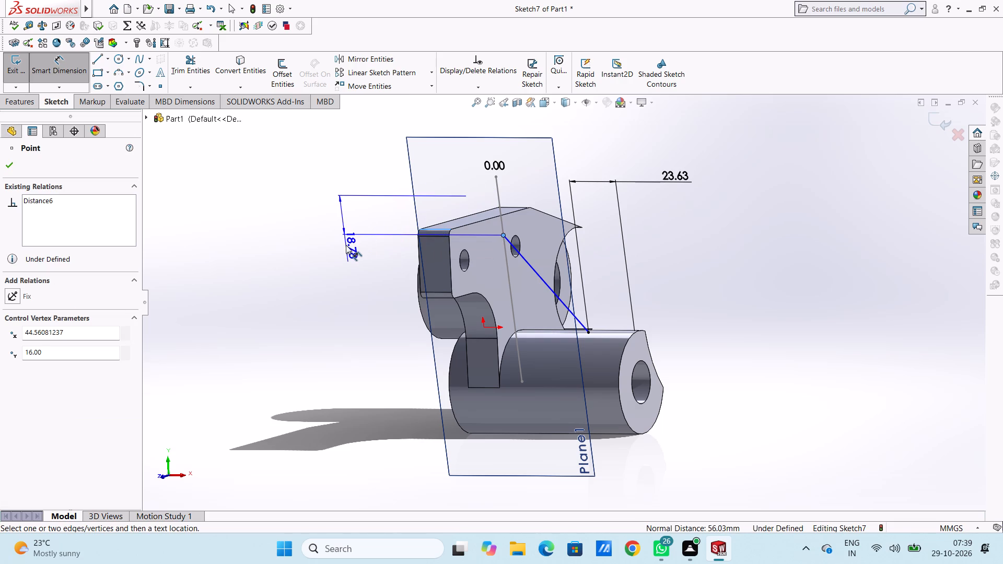
pyautogui.moveTo(401, 191); pyautogui.dragTo(259, 286, button='middle')
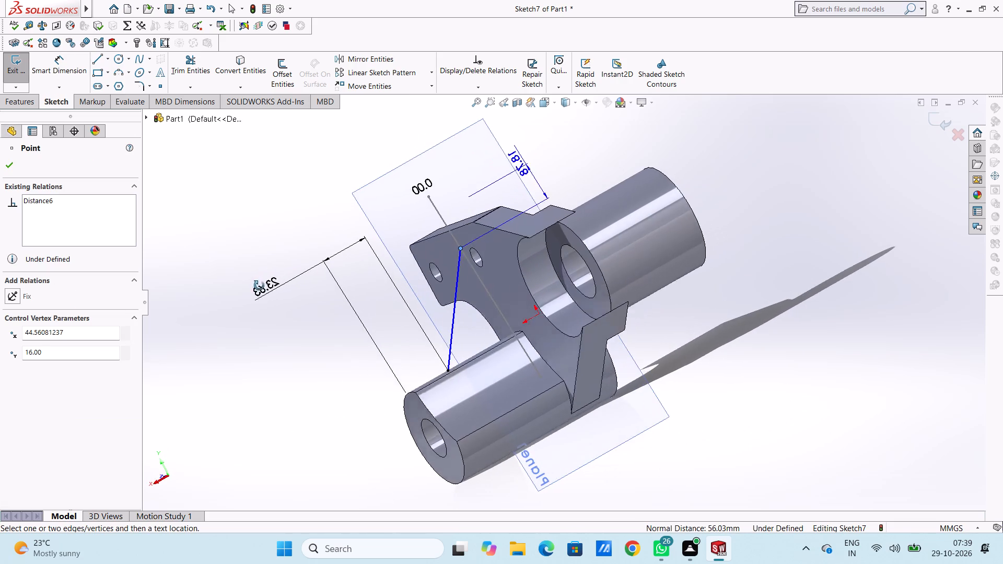
pyautogui.moveTo(259, 286); pyautogui.dragTo(248, 293, button='middle')
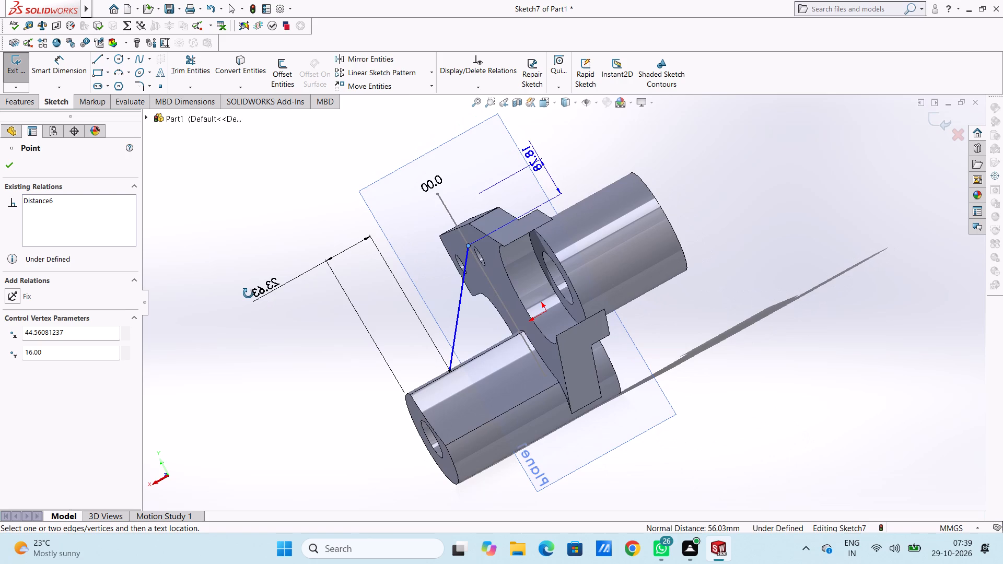
pyautogui.moveTo(248, 293); pyautogui.dragTo(479, 170, button='middle')
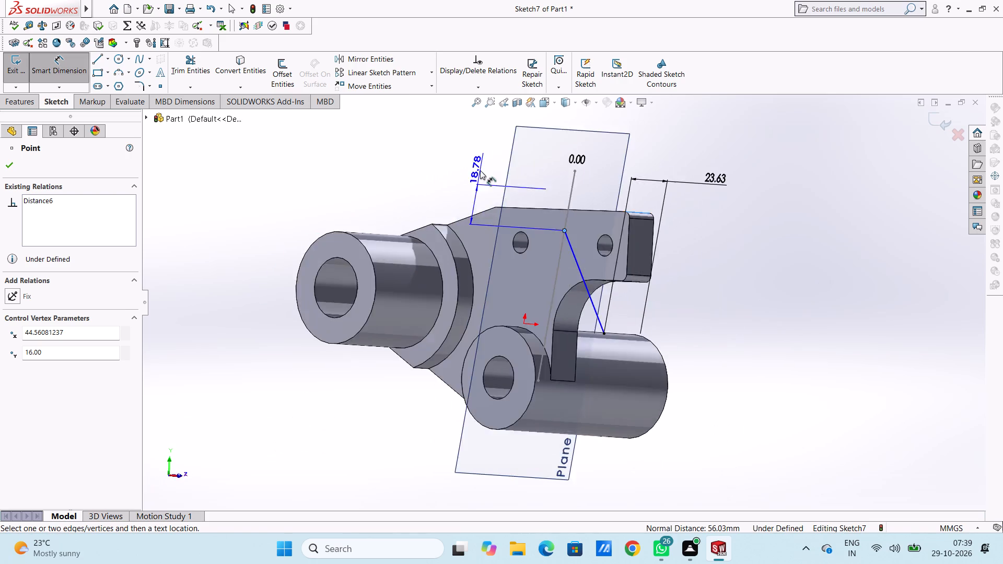
pyautogui.moveTo(482, 171); pyautogui.dragTo(436, 217, button='middle')
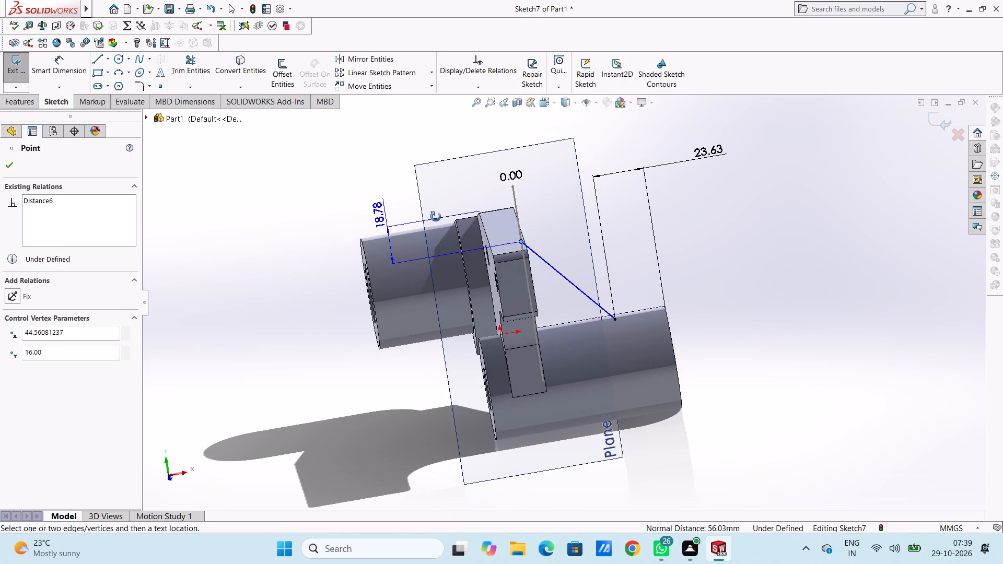
pyautogui.moveTo(436, 217); pyautogui.dragTo(423, 229, button='middle')
pyautogui.click(286, 256)
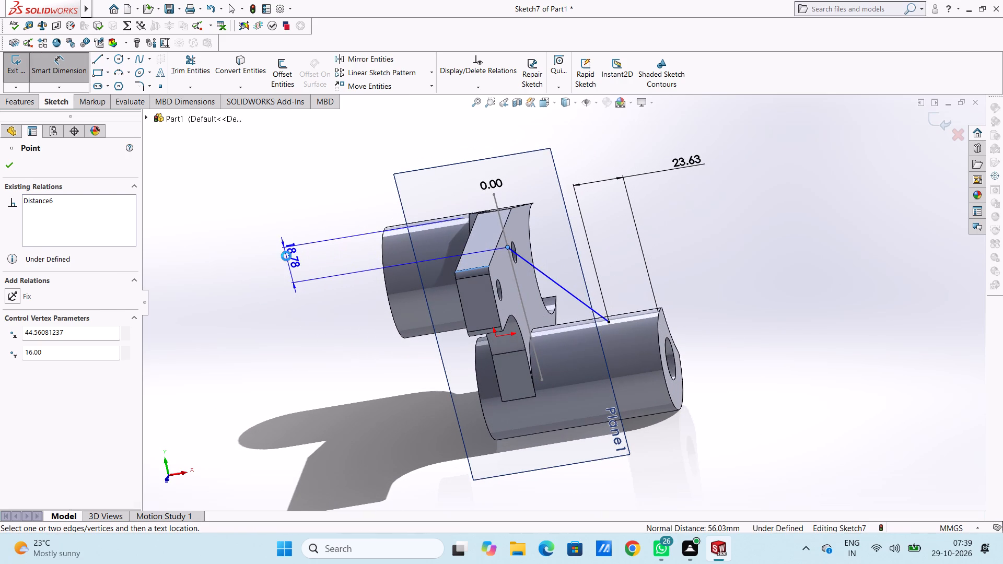
pyautogui.write('20')
pyautogui.press('Return')
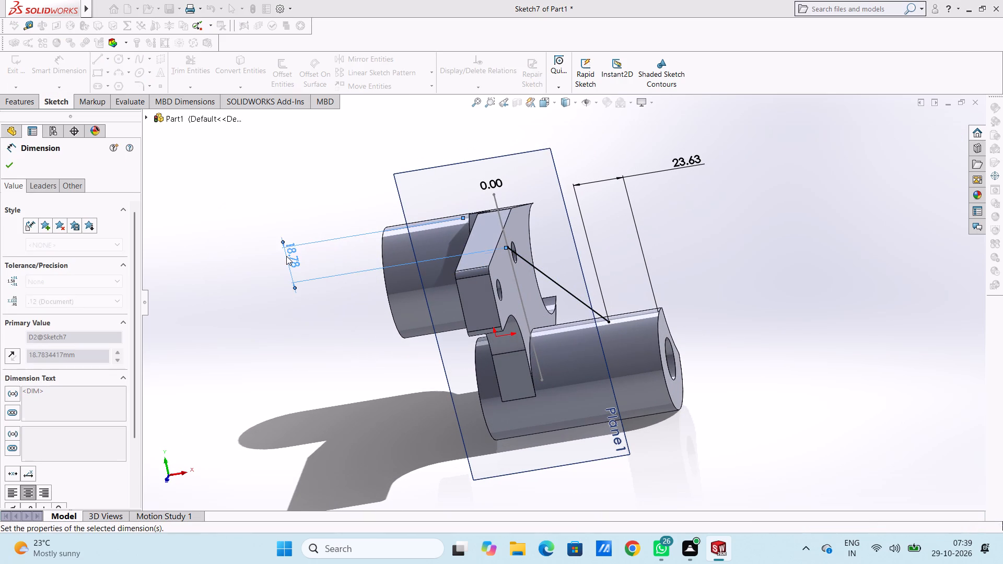
pyautogui.click(299, 330)
# Set the vertical distance of the rib line's upper endpoint from the top edge to 26 mm.
pyautogui.moveTo(329, 292); pyautogui.dragTo(322, 237, button='middle')
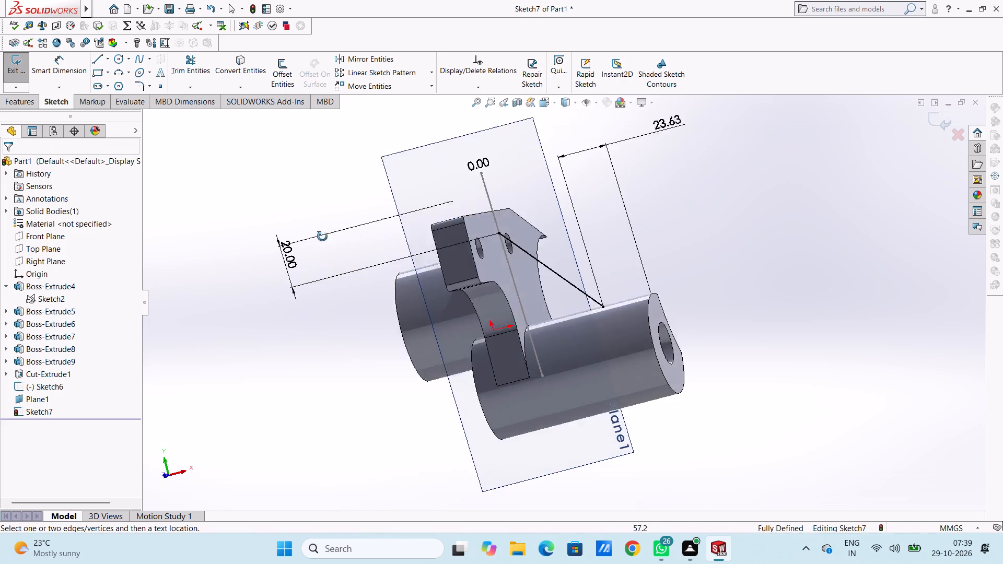
pyautogui.moveTo(322, 237); pyautogui.dragTo(221, 303, button='middle')
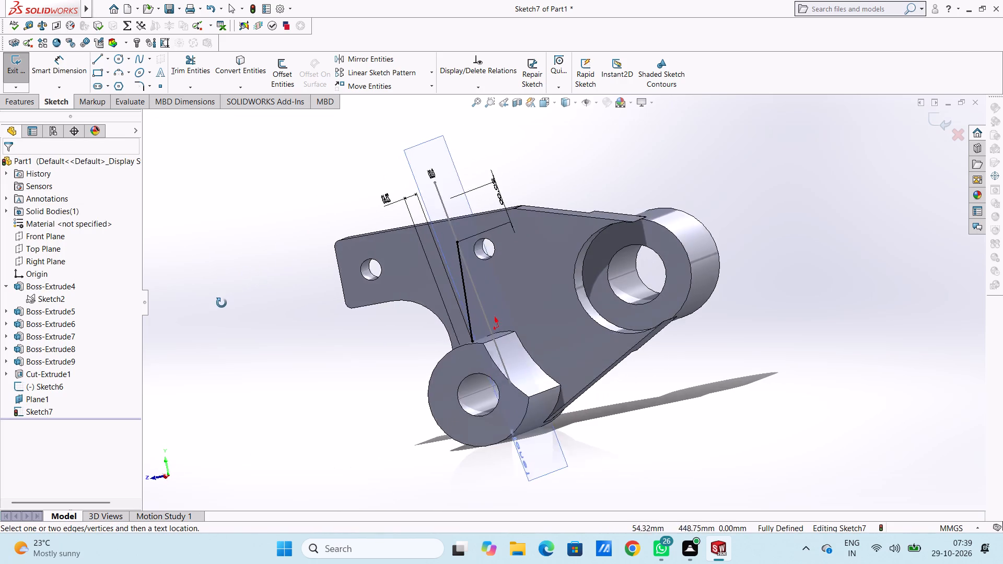
pyautogui.moveTo(221, 303); pyautogui.dragTo(234, 299, button='middle')
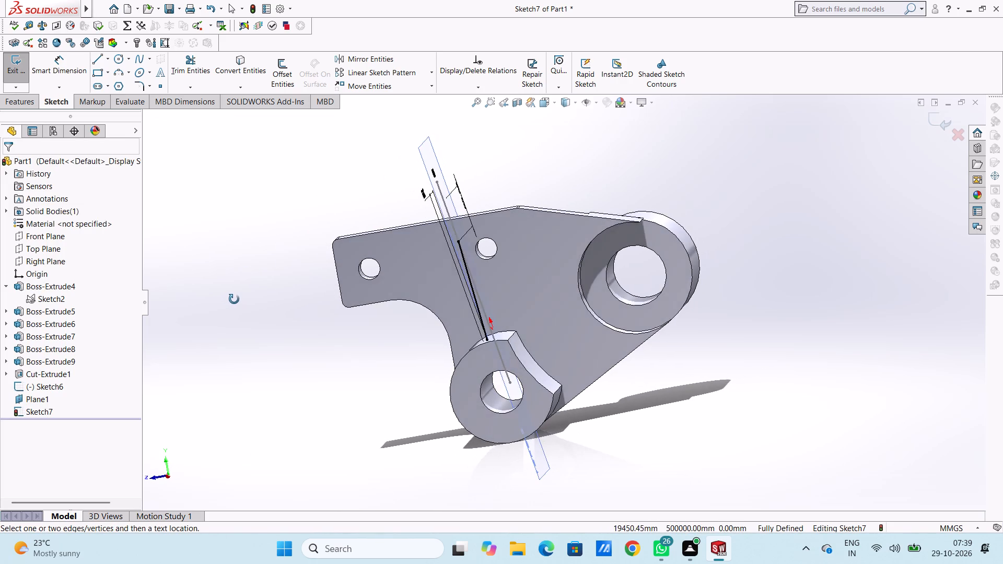
pyautogui.moveTo(234, 299); pyautogui.dragTo(311, 263, button='middle')
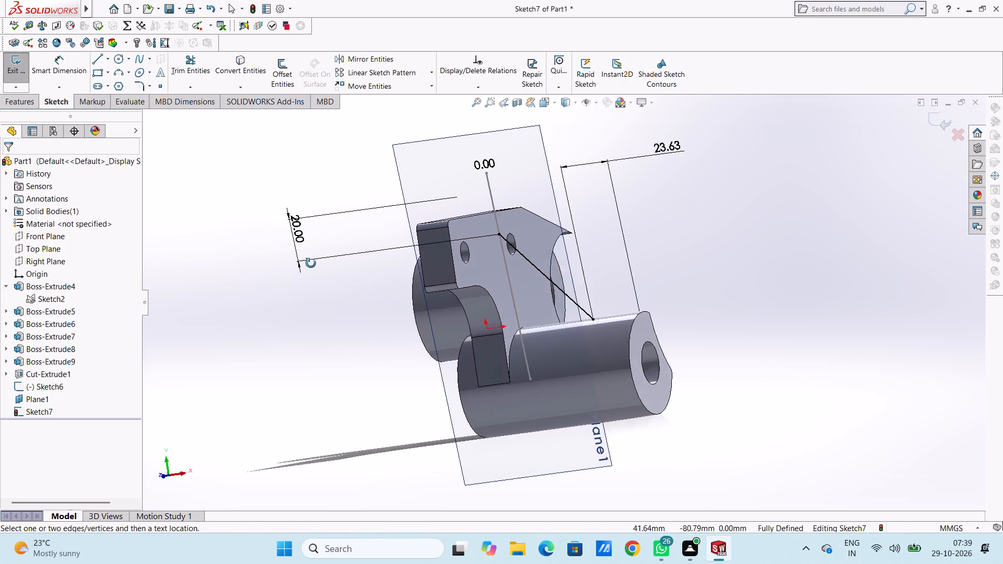
pyautogui.moveTo(311, 263); pyautogui.dragTo(330, 257, button='middle')
pyautogui.doubleClick(298, 230)
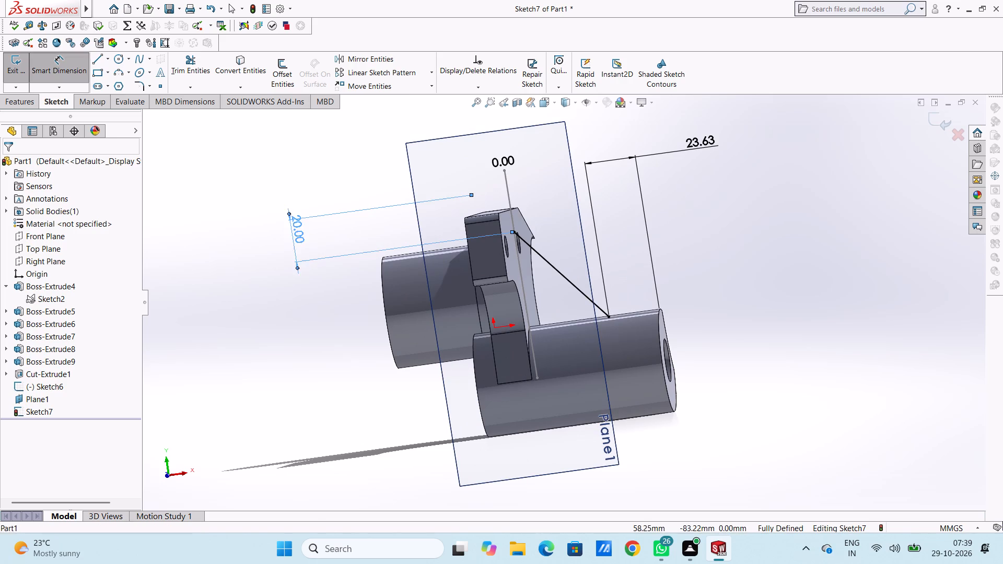
pyautogui.write('26')
pyautogui.press('Return')
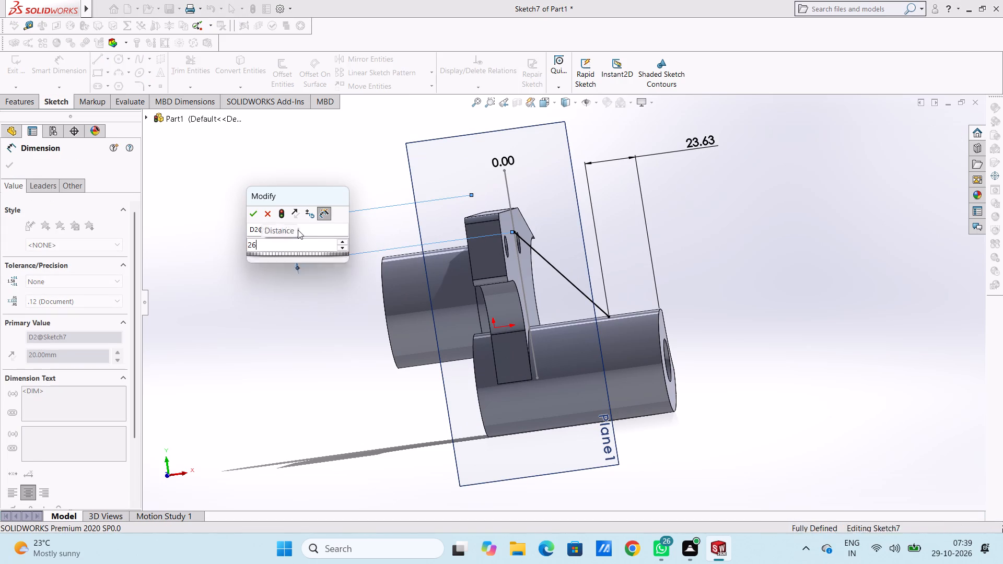
pyautogui.click(256, 271)
# Start a Rib feature from the dimensioned line sketch, parallel to the sketch plane, and flip its material side.
pyautogui.moveTo(344, 239); pyautogui.dragTo(256, 270, button='middle')
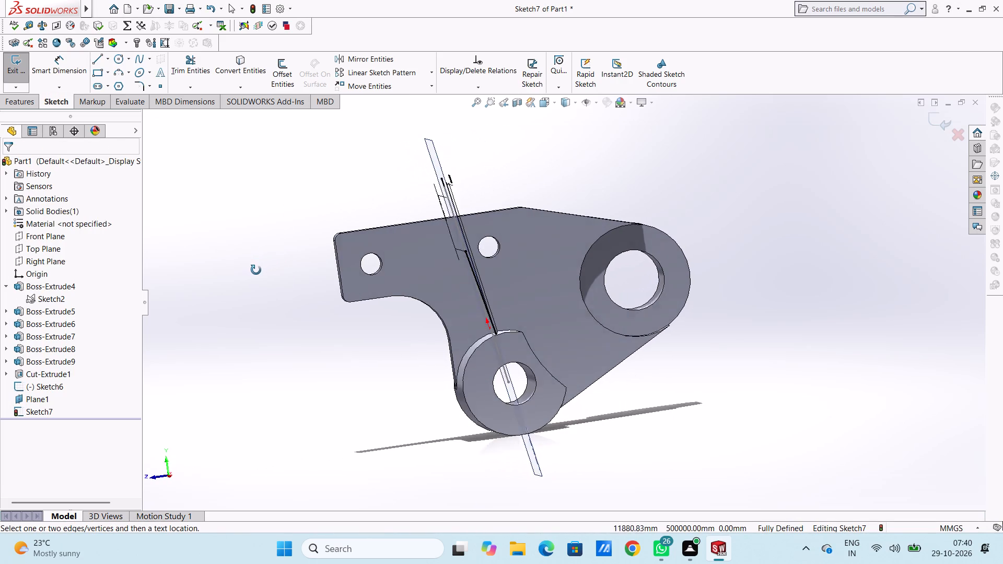
pyautogui.moveTo(256, 270); pyautogui.dragTo(256, 271, button='middle')
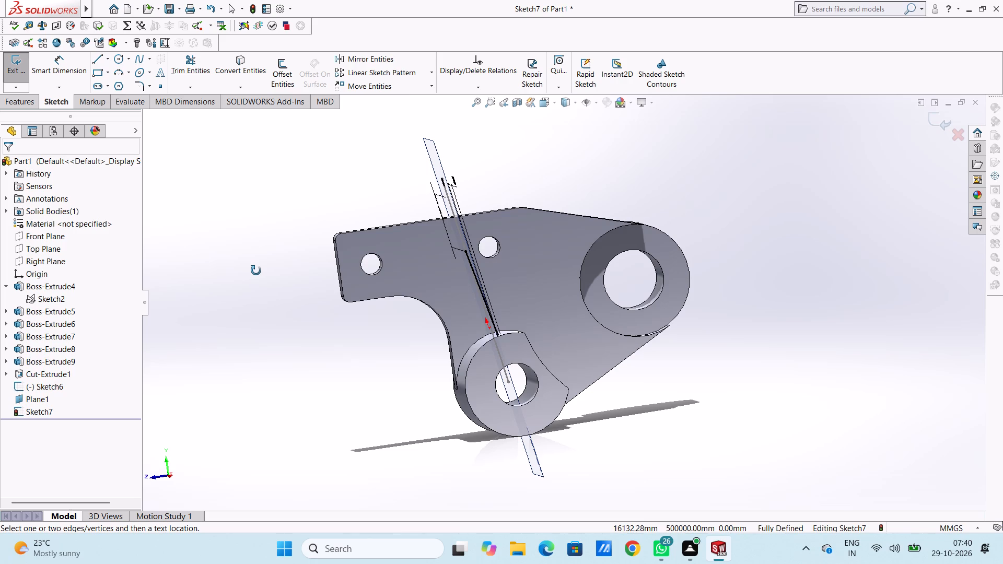
pyautogui.moveTo(256, 271); pyautogui.dragTo(252, 273, button='middle')
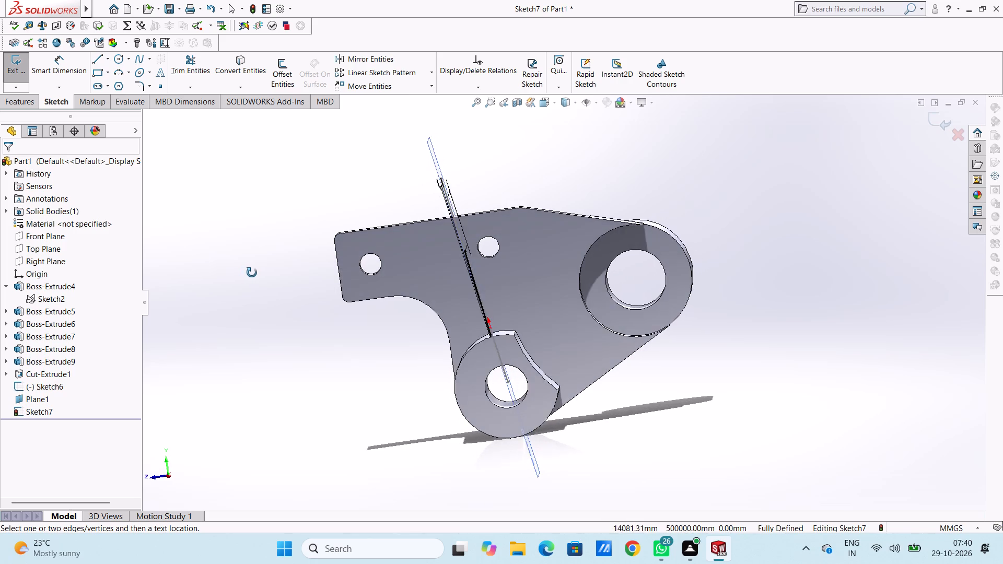
pyautogui.moveTo(252, 273); pyautogui.dragTo(334, 256, button='middle')
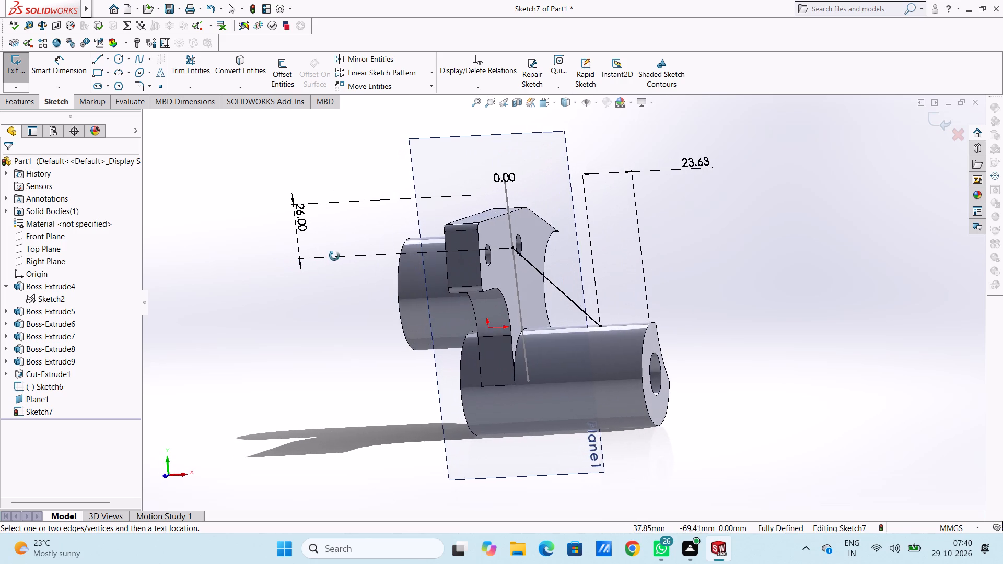
pyautogui.moveTo(334, 256); pyautogui.dragTo(326, 257, button='middle')
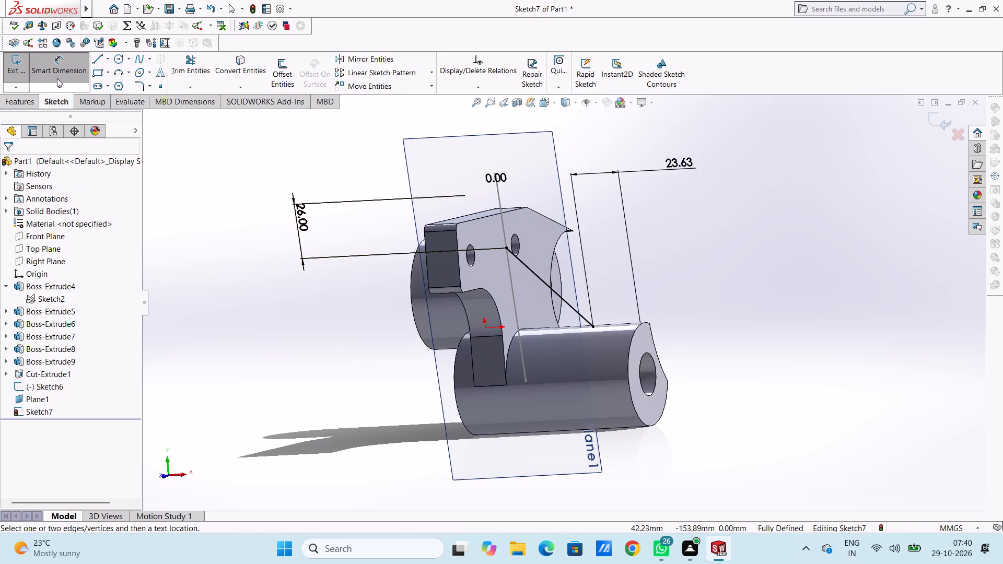
pyautogui.click(53, 71)
pyautogui.click(32, 101)
pyautogui.click(422, 58)
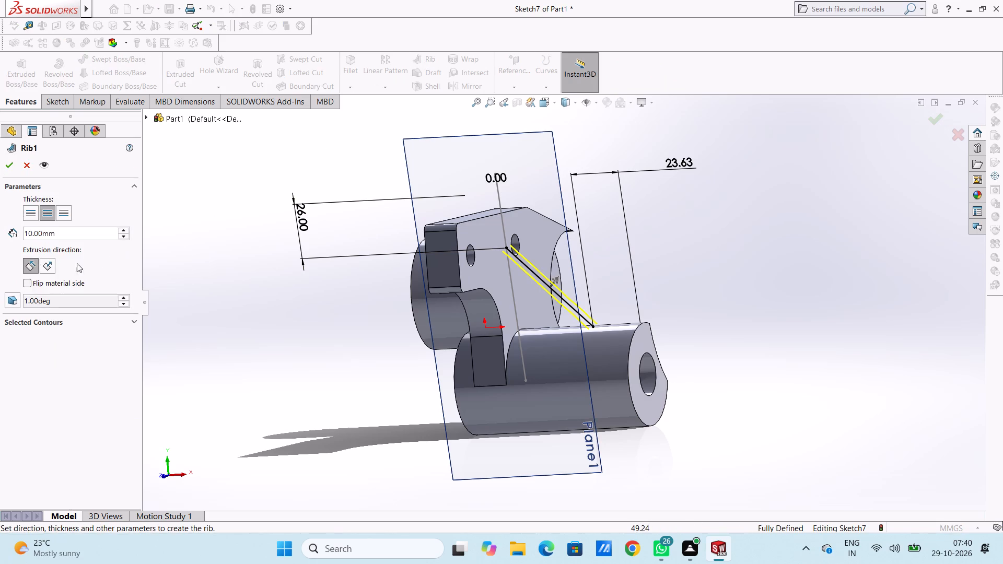
pyautogui.click(28, 283)
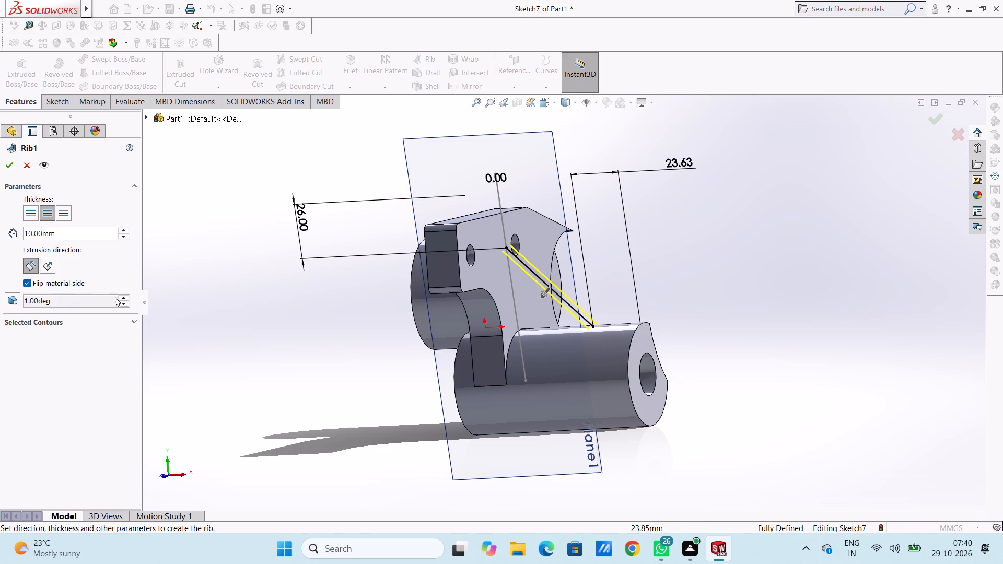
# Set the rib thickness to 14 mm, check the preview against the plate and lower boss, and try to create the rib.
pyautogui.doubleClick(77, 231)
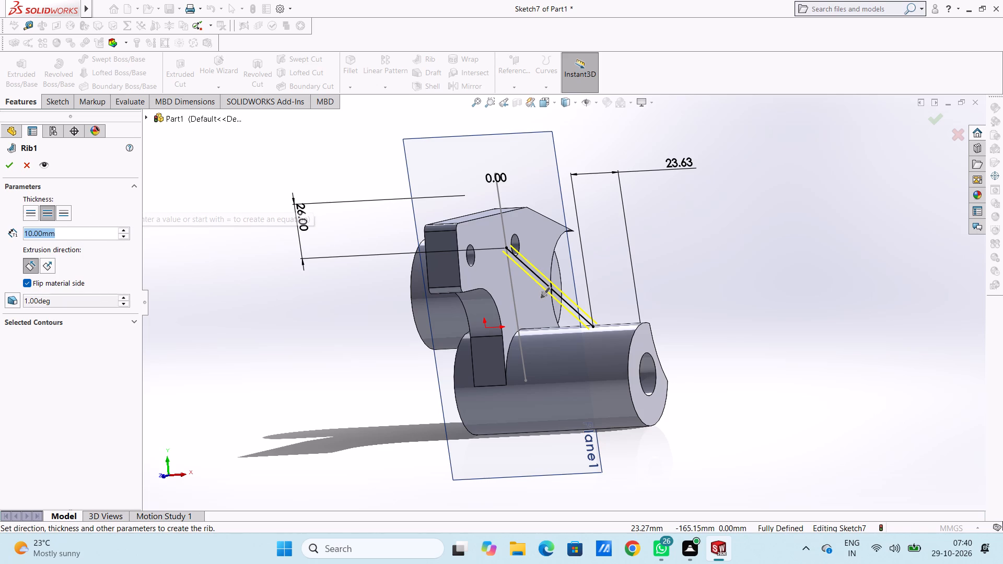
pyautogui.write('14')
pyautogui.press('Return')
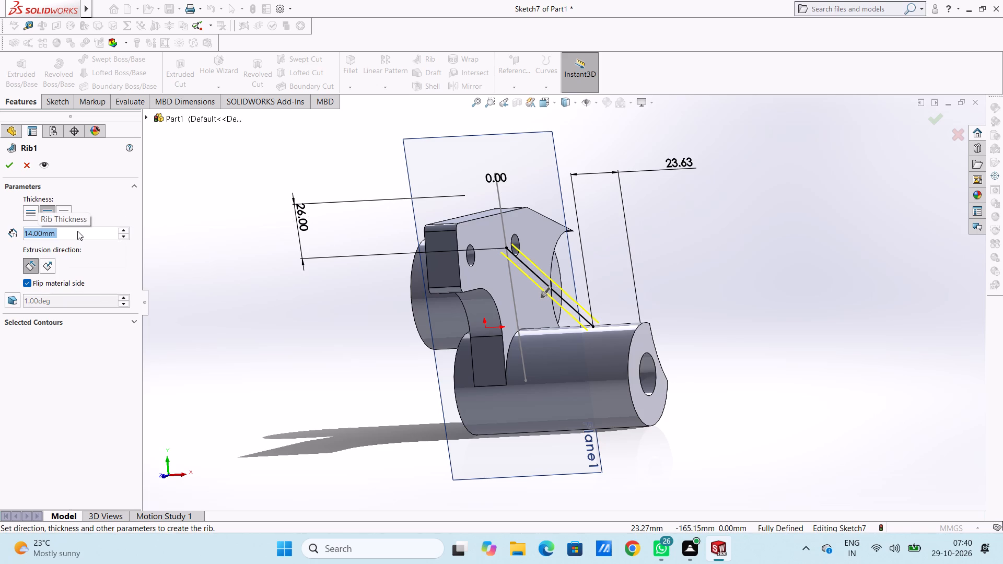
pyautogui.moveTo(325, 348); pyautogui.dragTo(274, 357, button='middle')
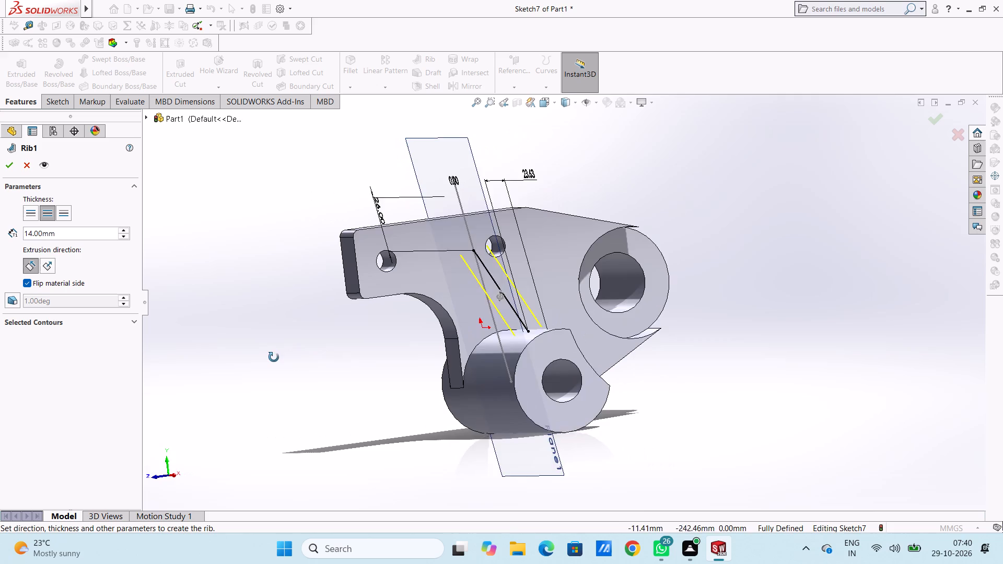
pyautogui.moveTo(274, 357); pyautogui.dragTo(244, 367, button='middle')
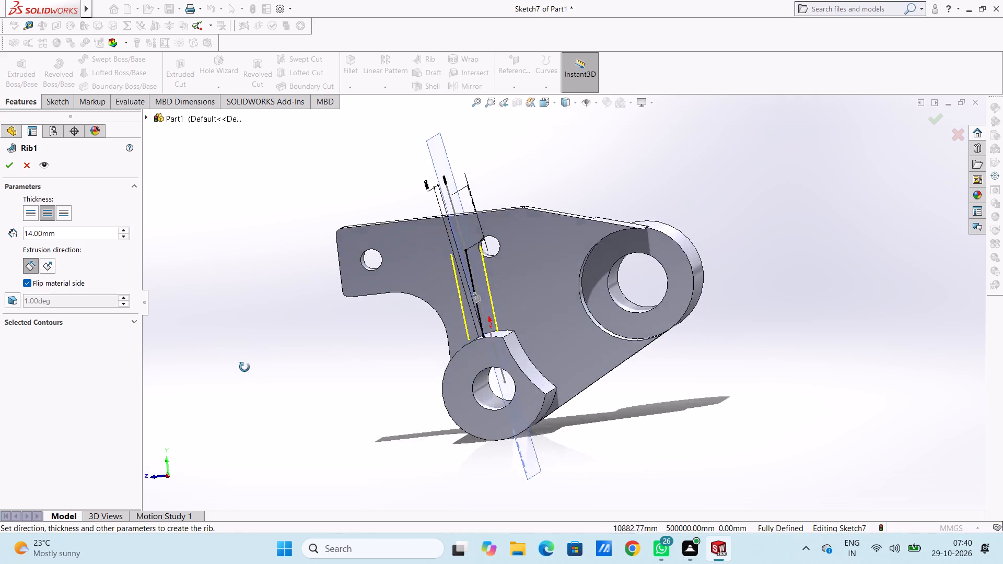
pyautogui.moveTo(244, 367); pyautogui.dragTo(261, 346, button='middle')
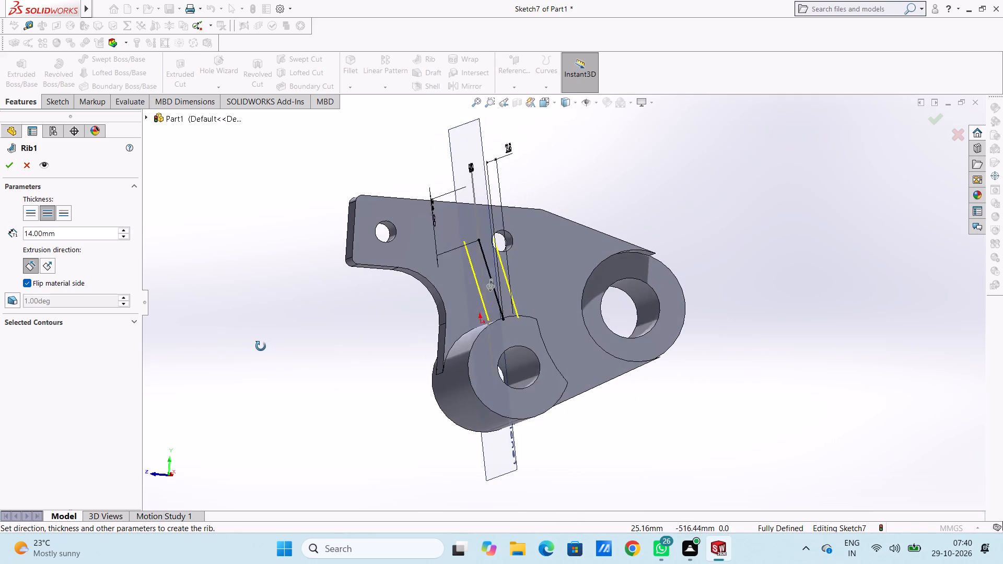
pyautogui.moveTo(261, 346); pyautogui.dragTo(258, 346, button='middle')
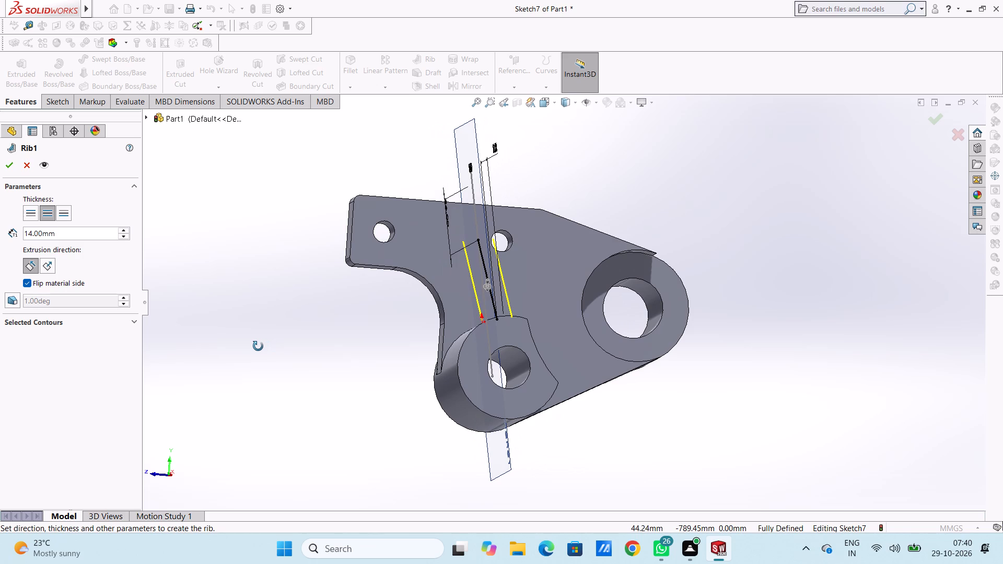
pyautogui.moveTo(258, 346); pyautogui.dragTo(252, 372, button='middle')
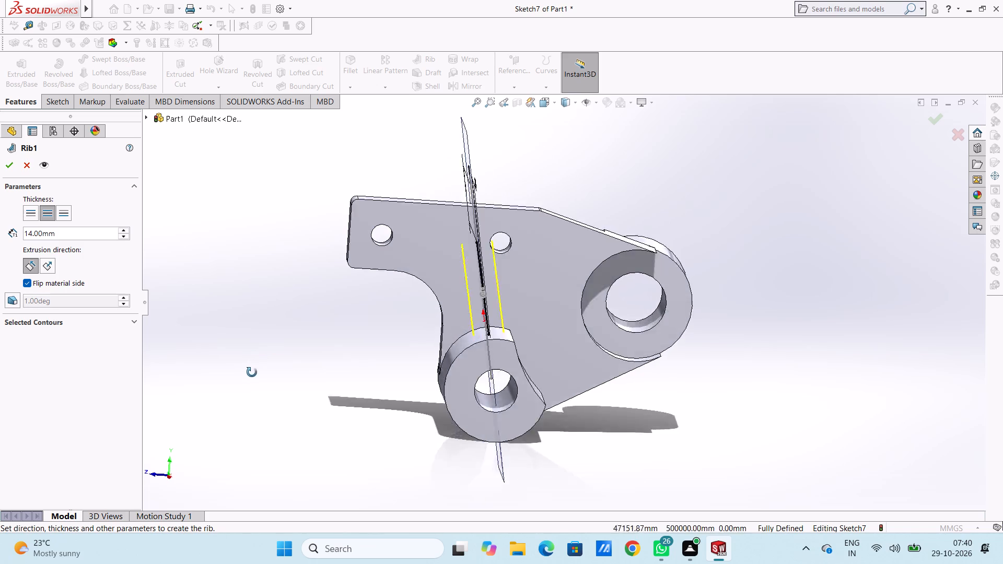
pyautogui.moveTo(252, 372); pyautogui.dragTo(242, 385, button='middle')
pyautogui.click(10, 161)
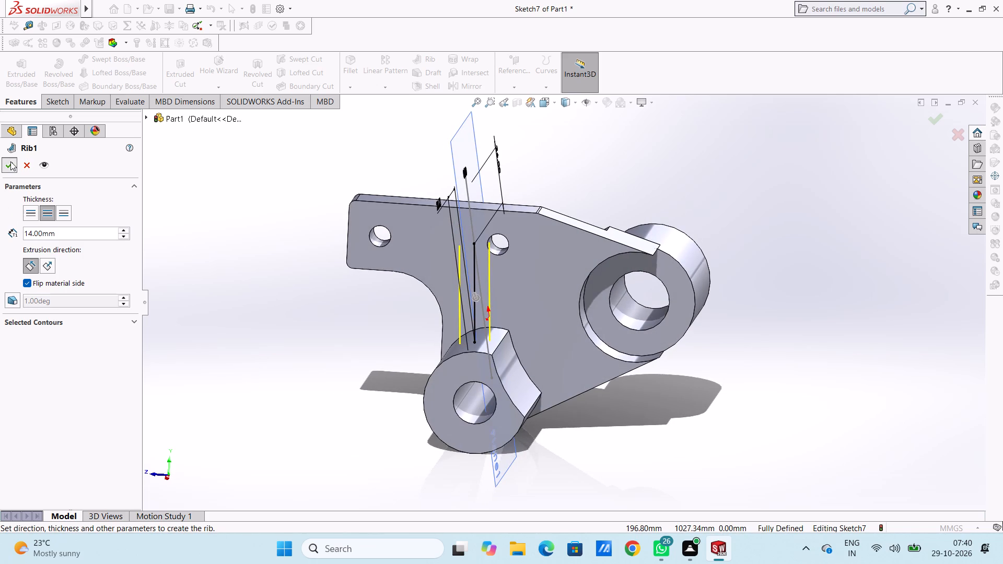
# Try a rib thickness of 12 mm, reduce it to 10 mm, and create the rib between the plate and lower boss.
pyautogui.doubleClick(64, 234)
pyautogui.write('12')
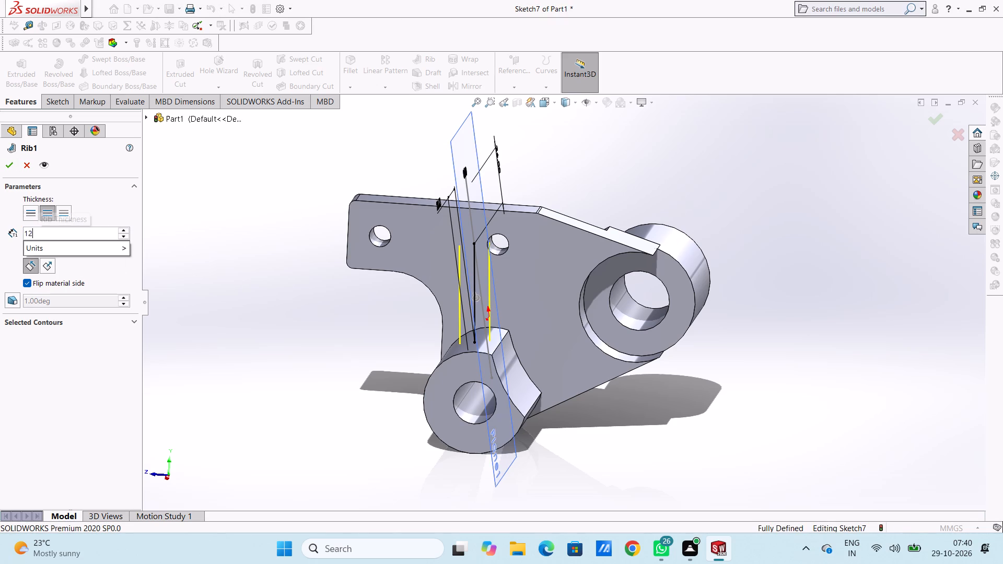
pyautogui.press('Return')
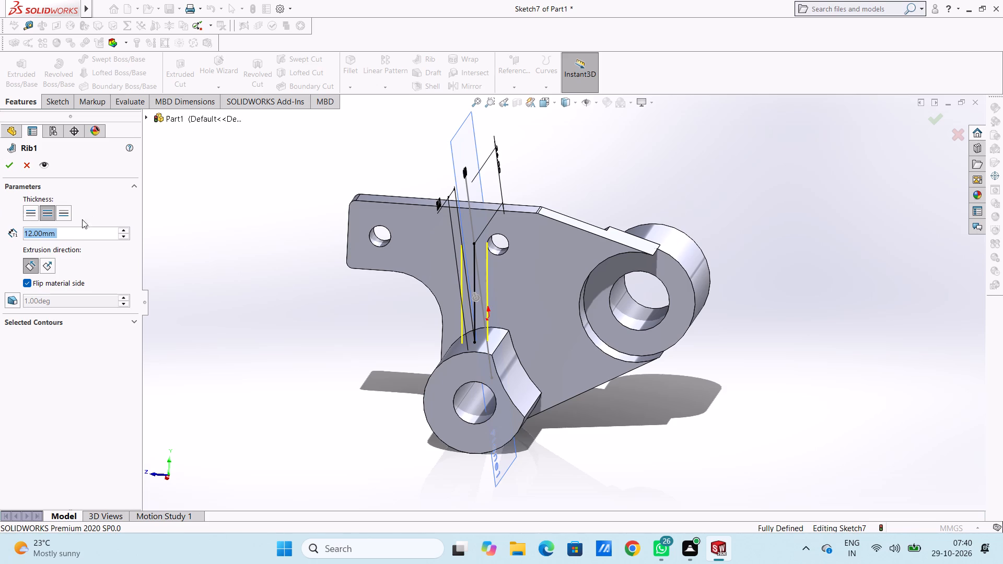
pyautogui.write('10')
pyautogui.press('Return')
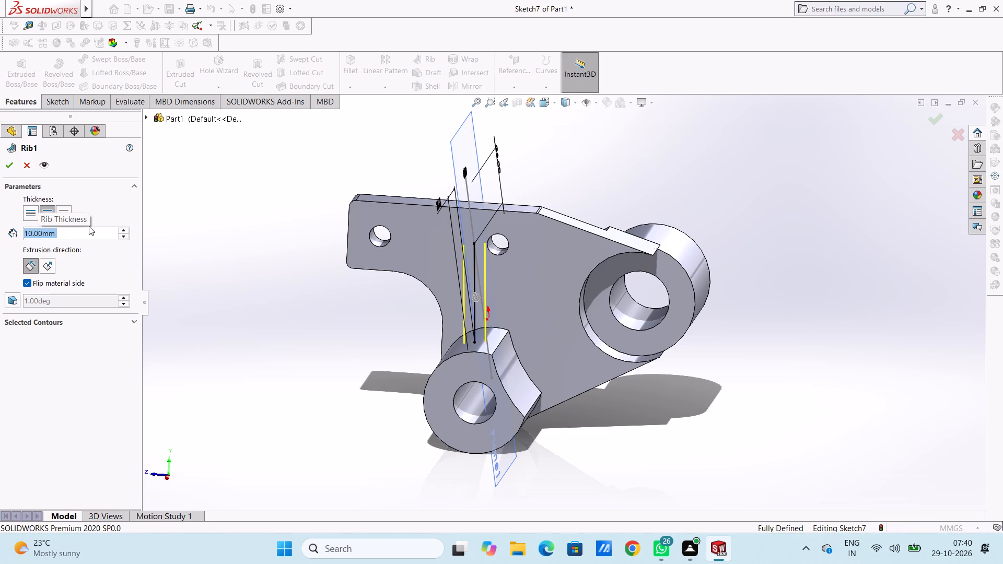
pyautogui.moveTo(280, 338); pyautogui.dragTo(284, 323, button='middle')
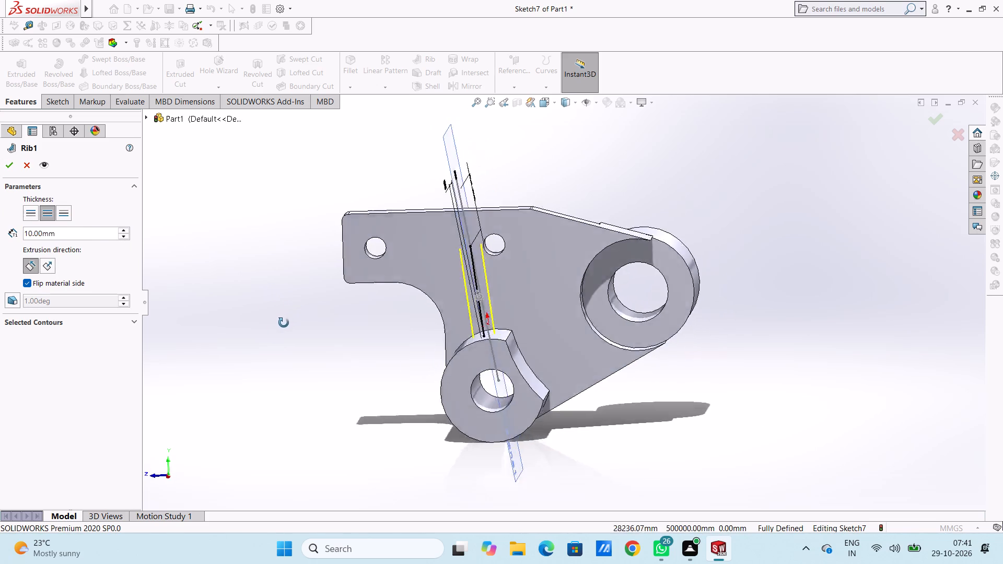
pyautogui.moveTo(284, 323); pyautogui.dragTo(291, 332, button='middle')
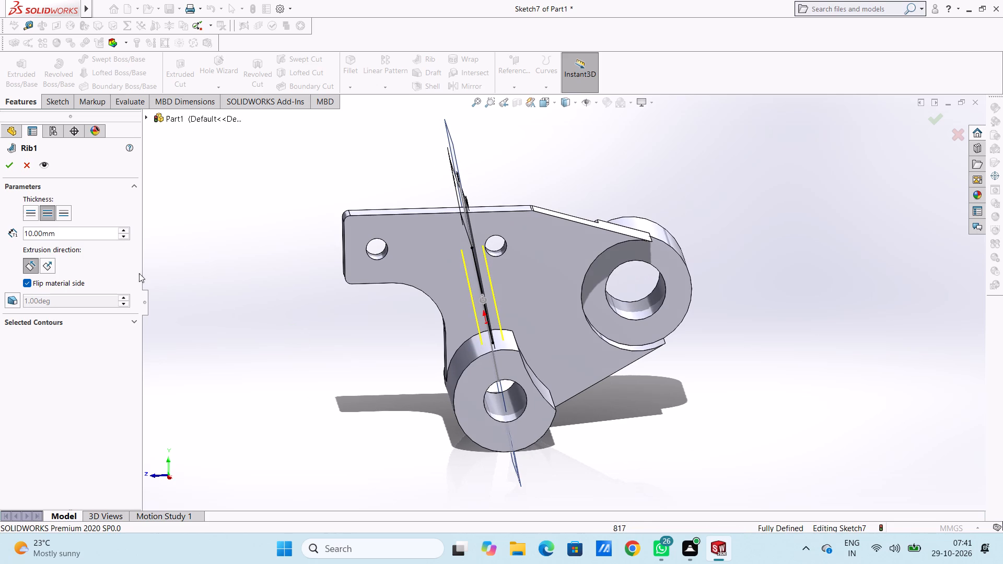
pyautogui.click(5, 162)
pyautogui.click(207, 274)
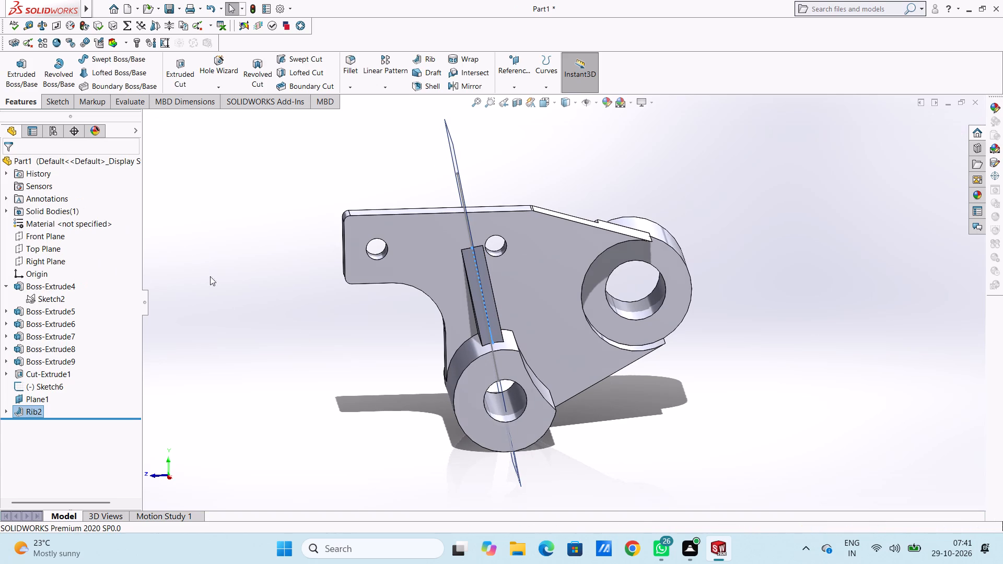
# Hide the reference plane Plane1 and the angled line sketch Sketch6 so only the solid bracket is displayed.
pyautogui.moveTo(232, 322); pyautogui.dragTo(291, 311, button='middle')
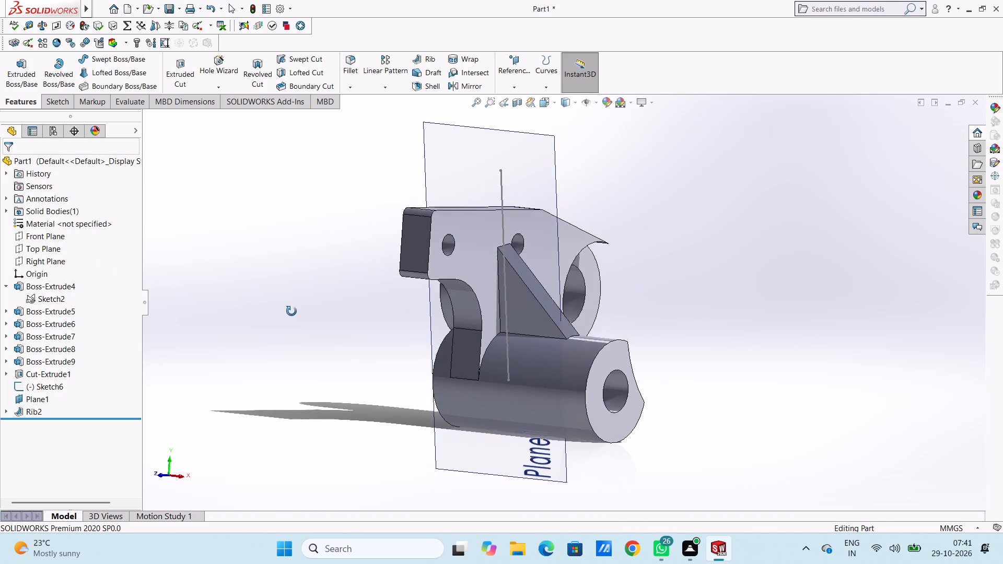
pyautogui.moveTo(291, 311); pyautogui.dragTo(185, 349, button='middle')
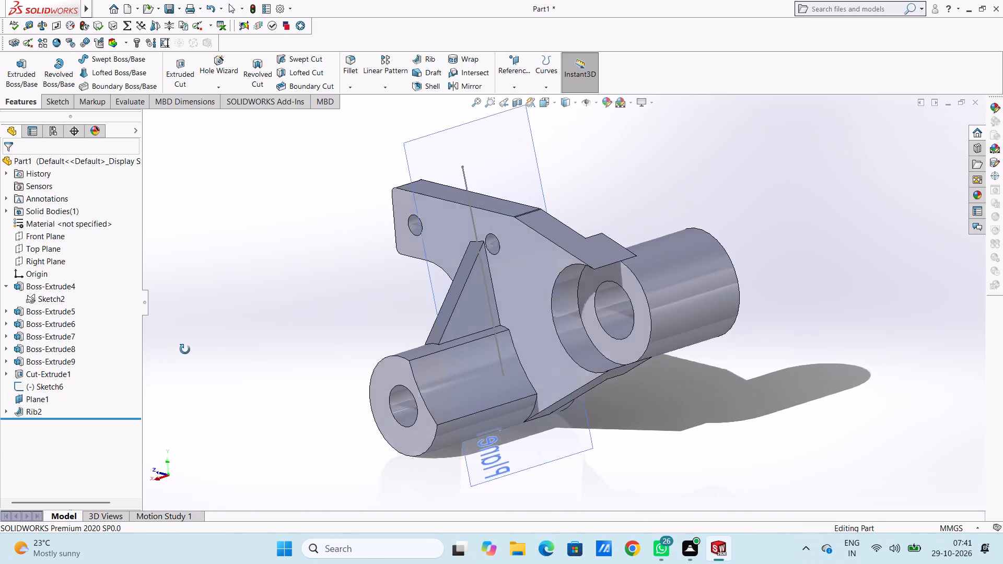
pyautogui.moveTo(185, 349); pyautogui.dragTo(189, 331, button='middle')
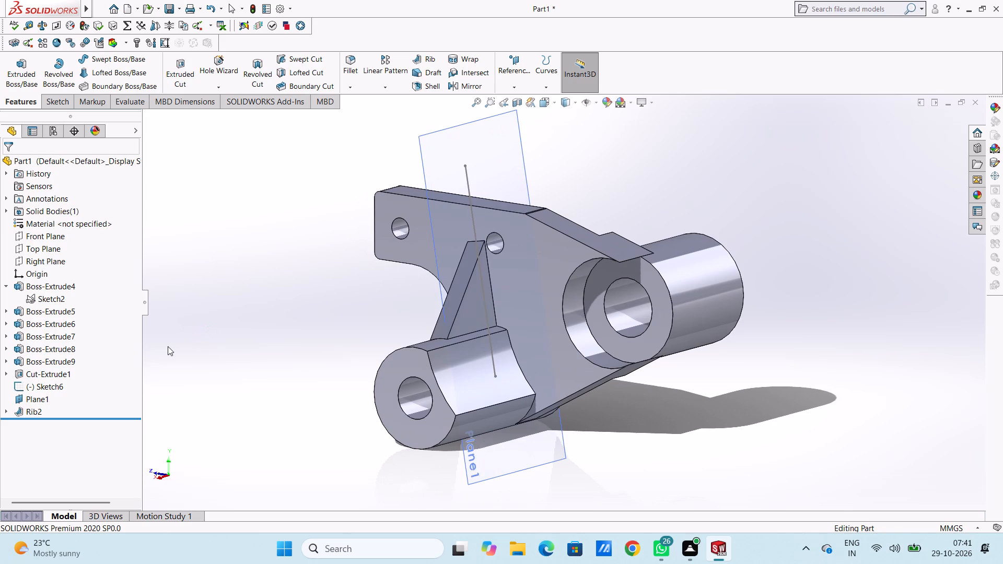
pyautogui.click(39, 401)
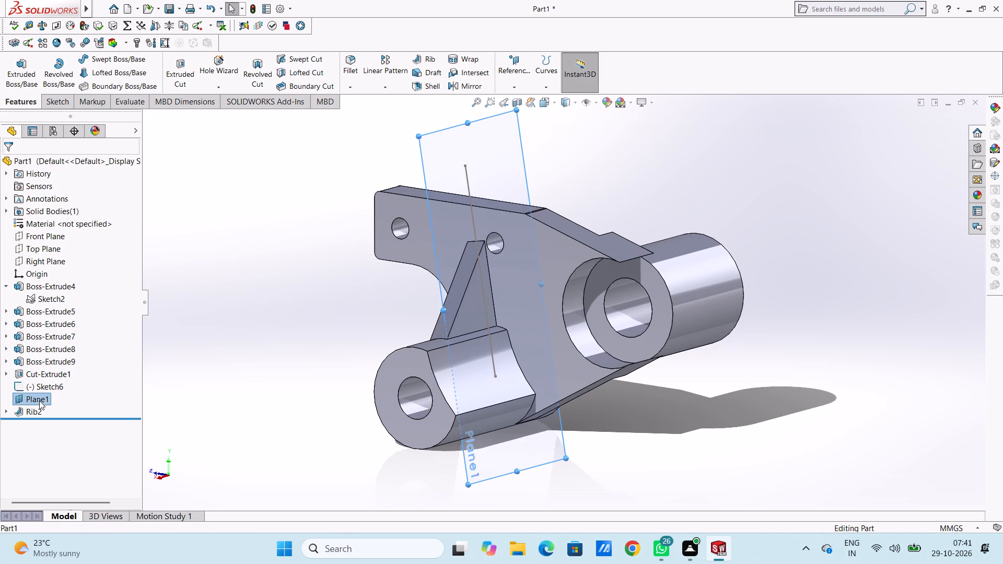
pyautogui.click(65, 389)
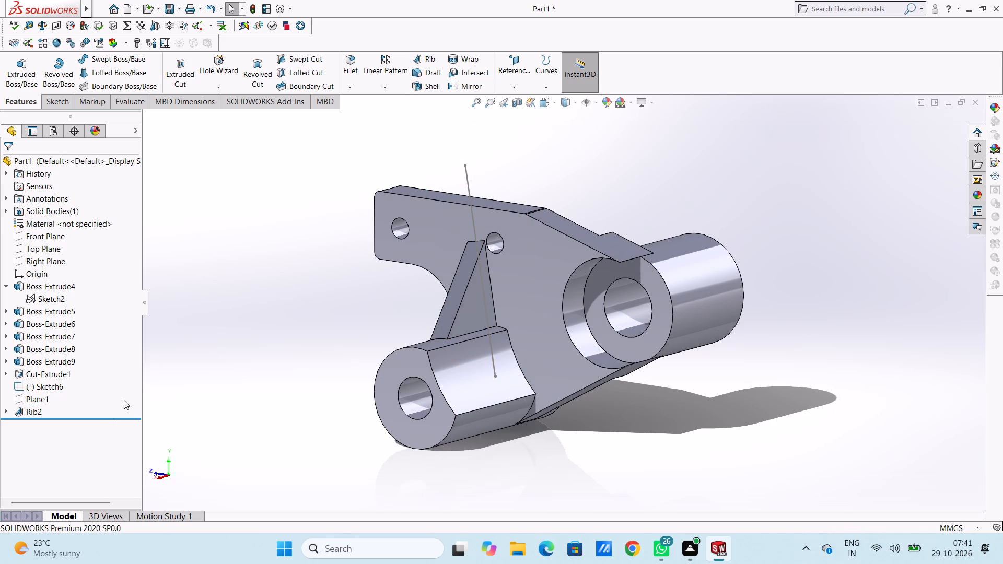
pyautogui.click(40, 385)
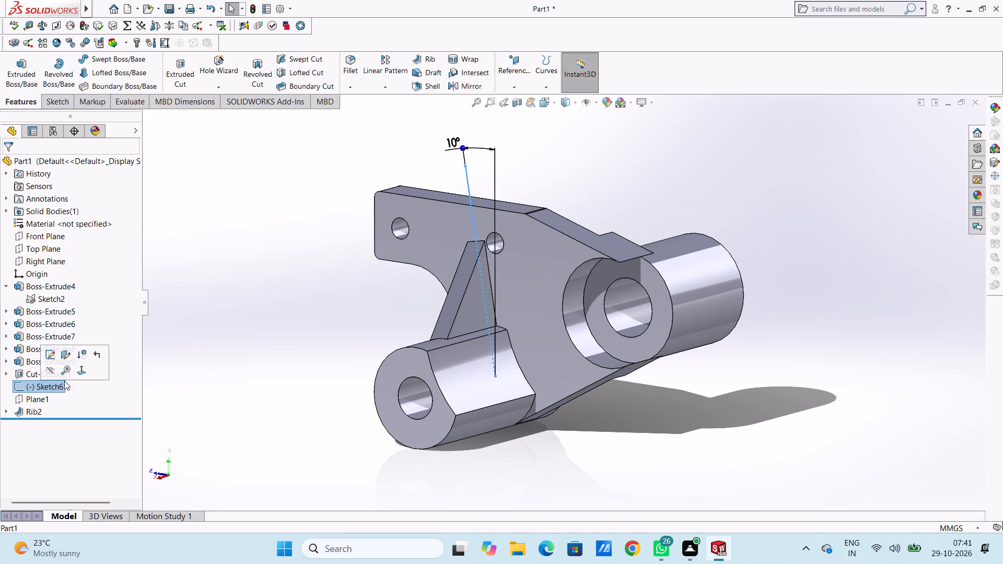
pyautogui.click(45, 369)
pyautogui.click(229, 362)
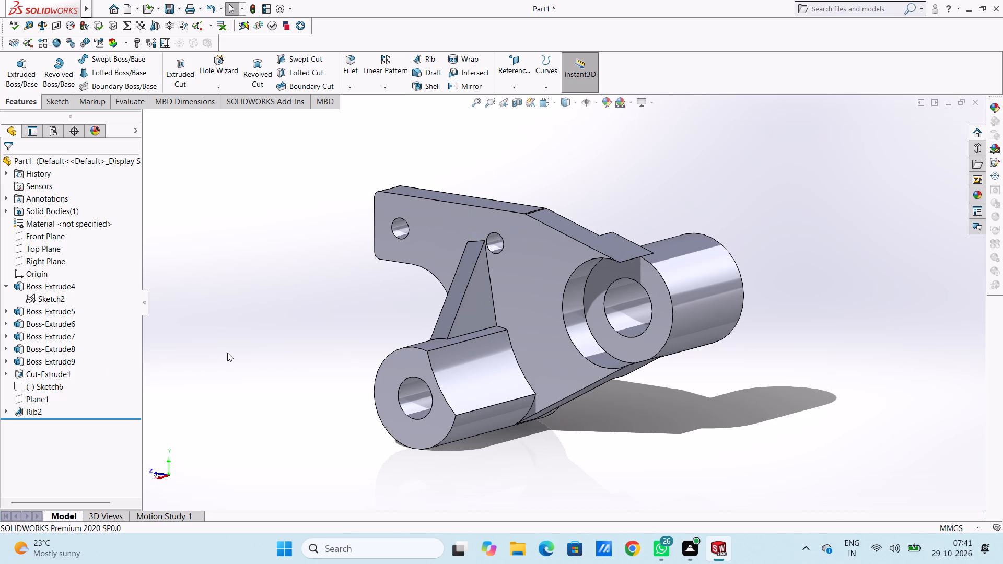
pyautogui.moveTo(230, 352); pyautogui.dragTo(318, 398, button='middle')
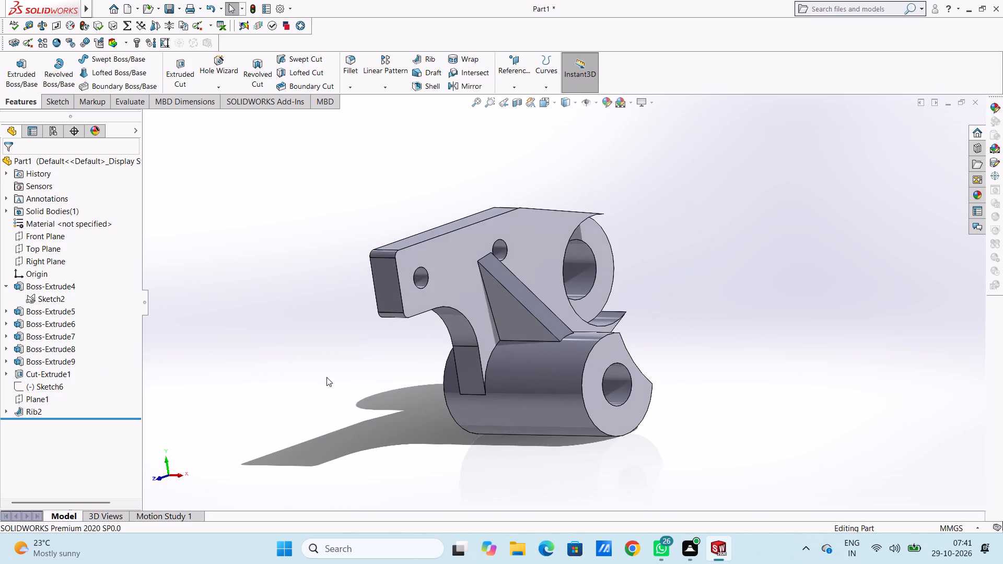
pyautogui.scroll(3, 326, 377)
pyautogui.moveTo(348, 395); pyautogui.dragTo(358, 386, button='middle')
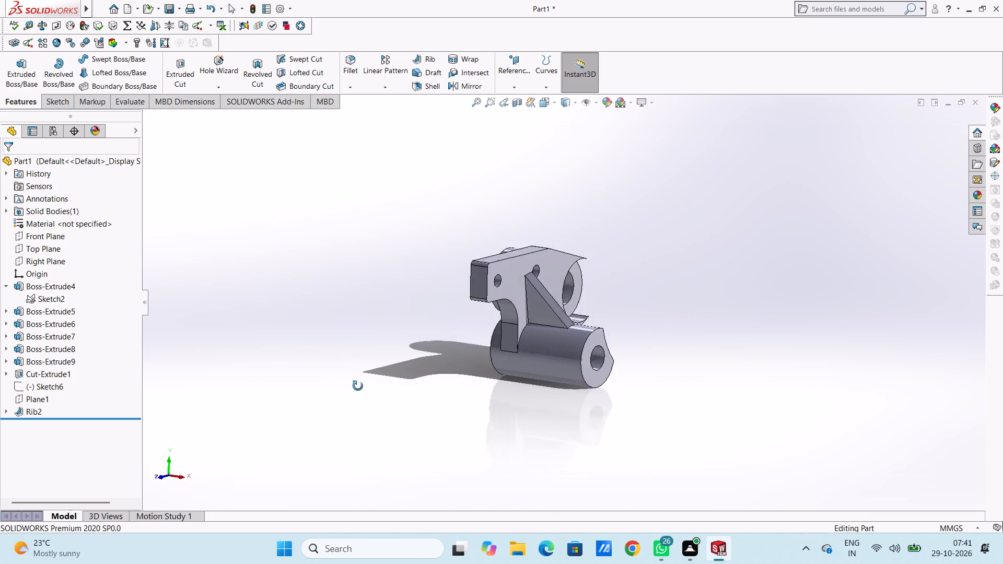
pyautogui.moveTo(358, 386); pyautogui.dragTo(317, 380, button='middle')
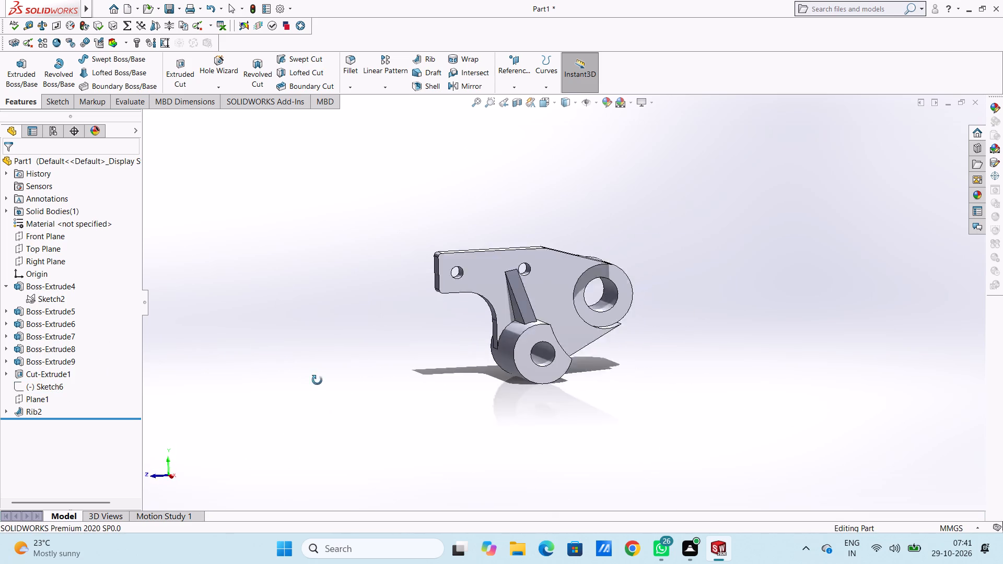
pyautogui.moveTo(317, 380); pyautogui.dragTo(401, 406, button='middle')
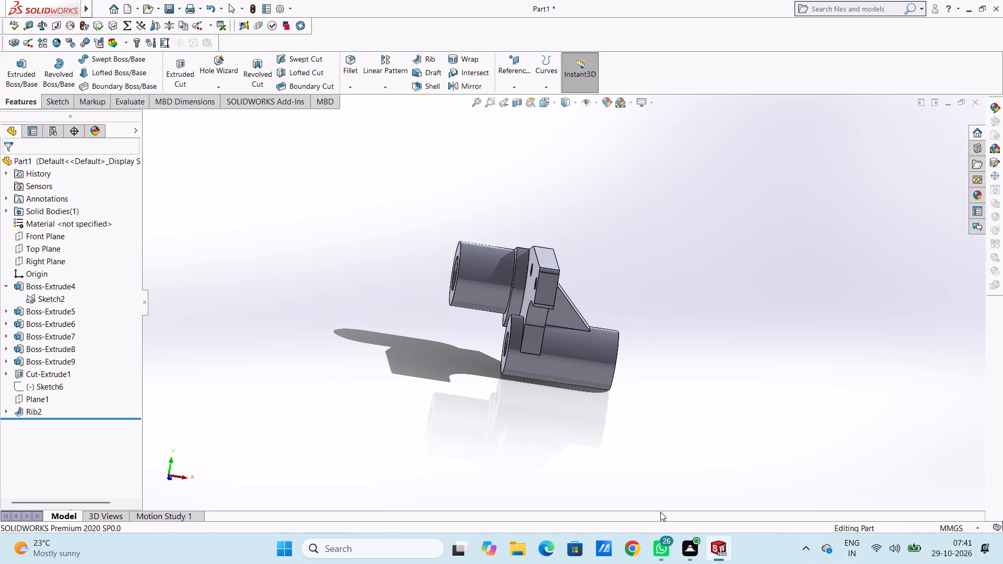
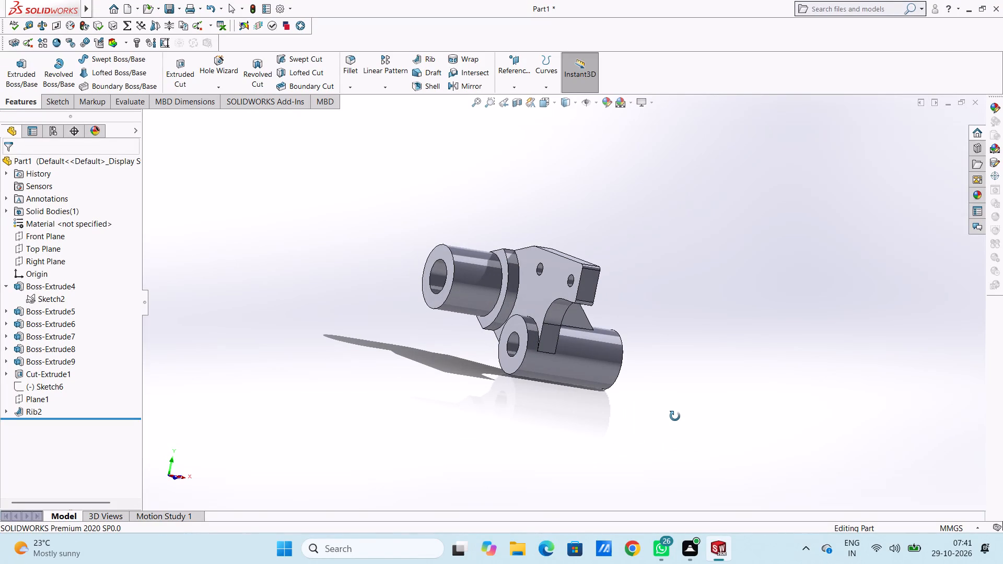
# Define a reference plane parallel to the Front Plane with a 66 mm offset.
pyautogui.moveTo(675, 416); pyautogui.dragTo(673, 398, button='middle')
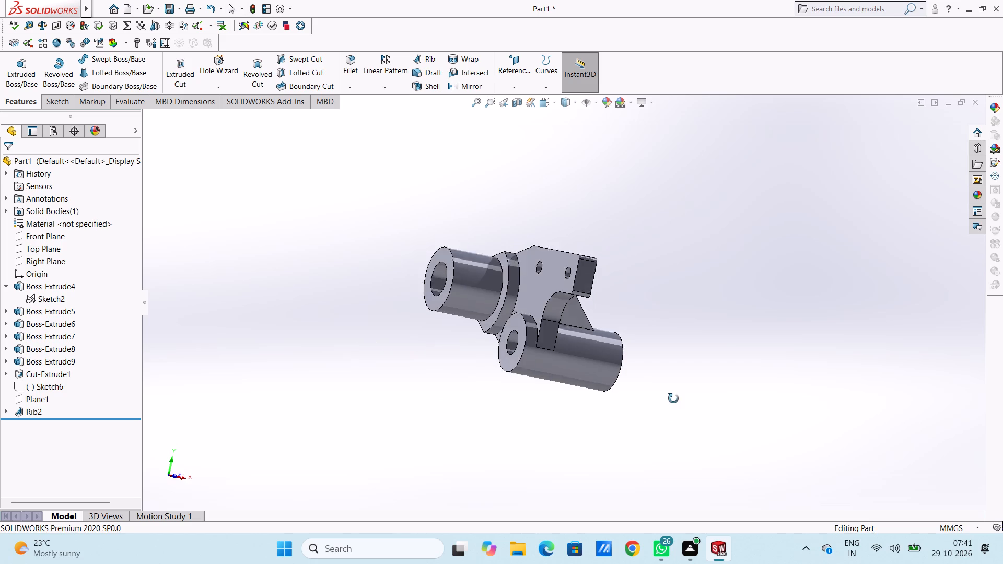
pyautogui.moveTo(673, 398); pyautogui.dragTo(541, 394, button='middle')
pyautogui.scroll(-1, 600, 391)
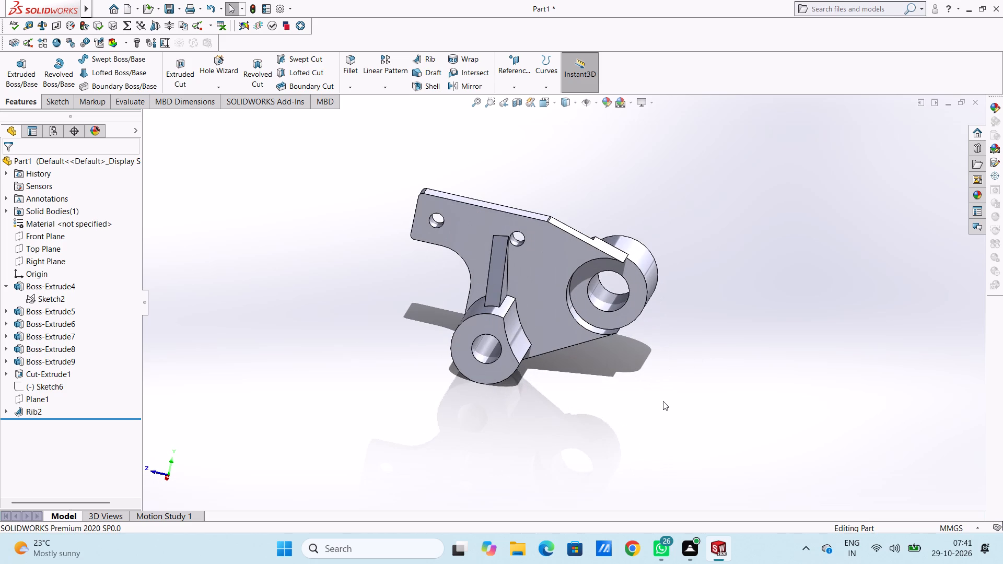
pyautogui.hotkey('ctrl', '4')
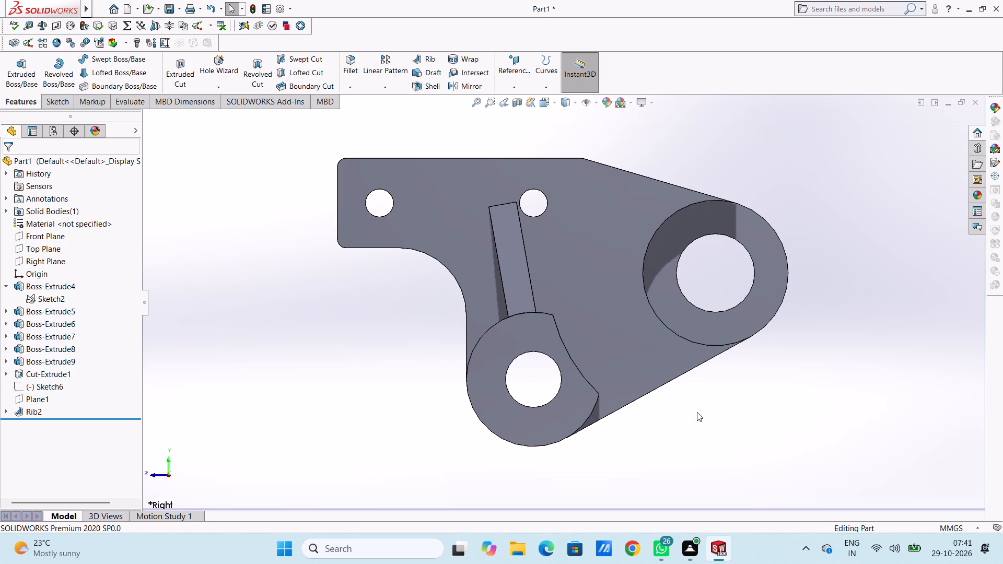
pyautogui.scroll(3, 640, 413)
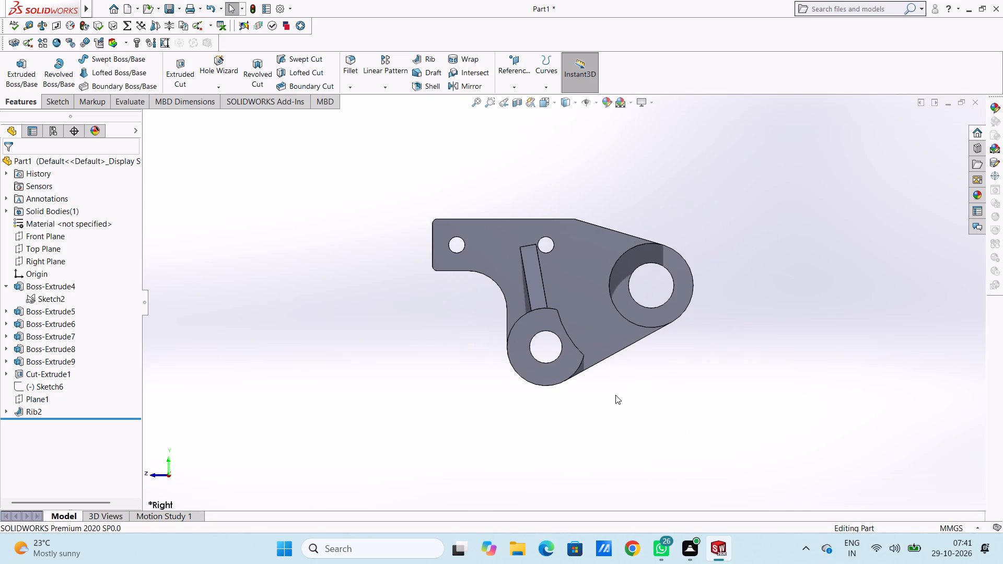
pyautogui.scroll(4, 615, 380)
pyautogui.scroll(-3, 588, 311)
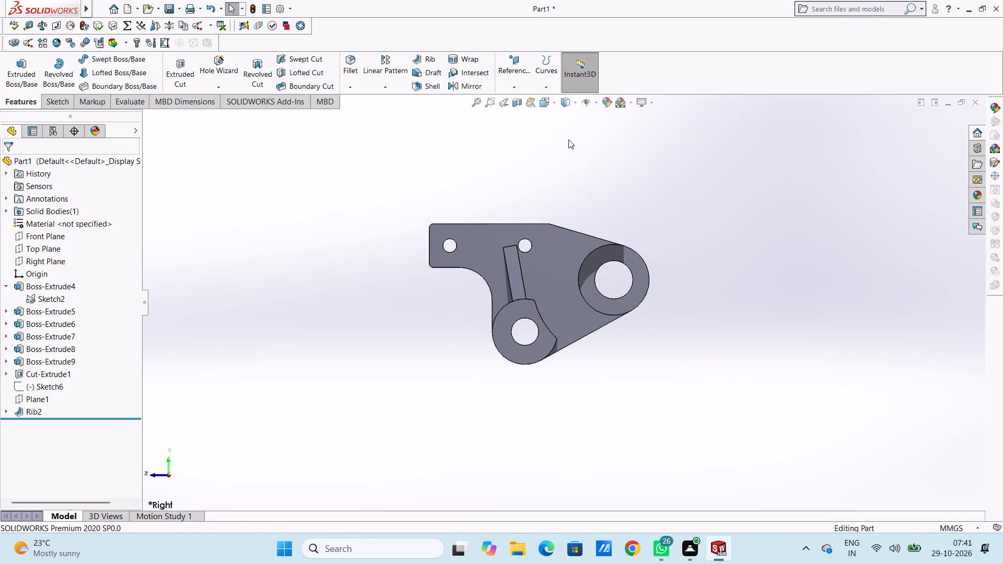
pyautogui.click(520, 67)
pyautogui.click(523, 103)
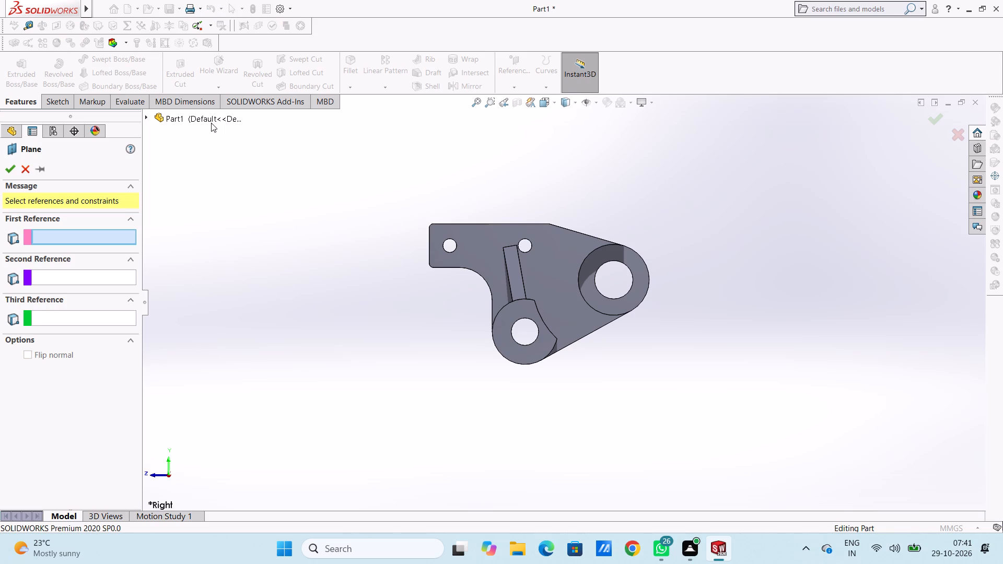
pyautogui.click(207, 121)
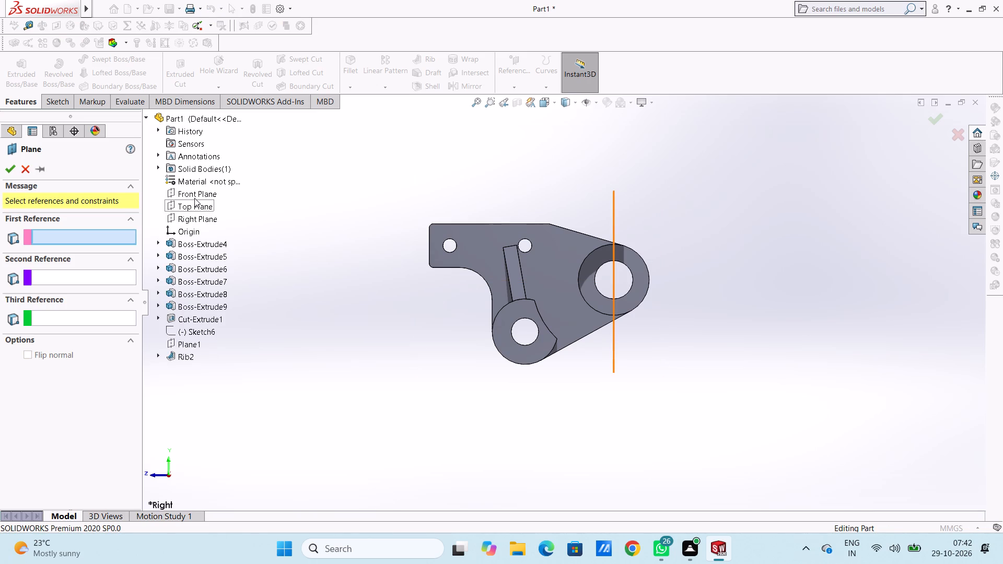
pyautogui.click(194, 198)
pyautogui.doubleClick(74, 333)
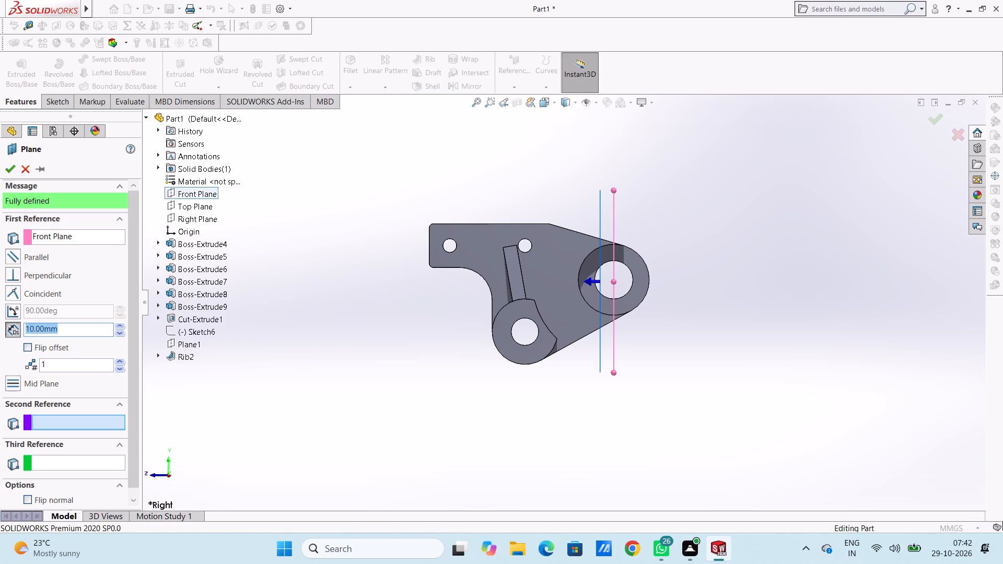
pyautogui.write('66')
pyautogui.press('Return')
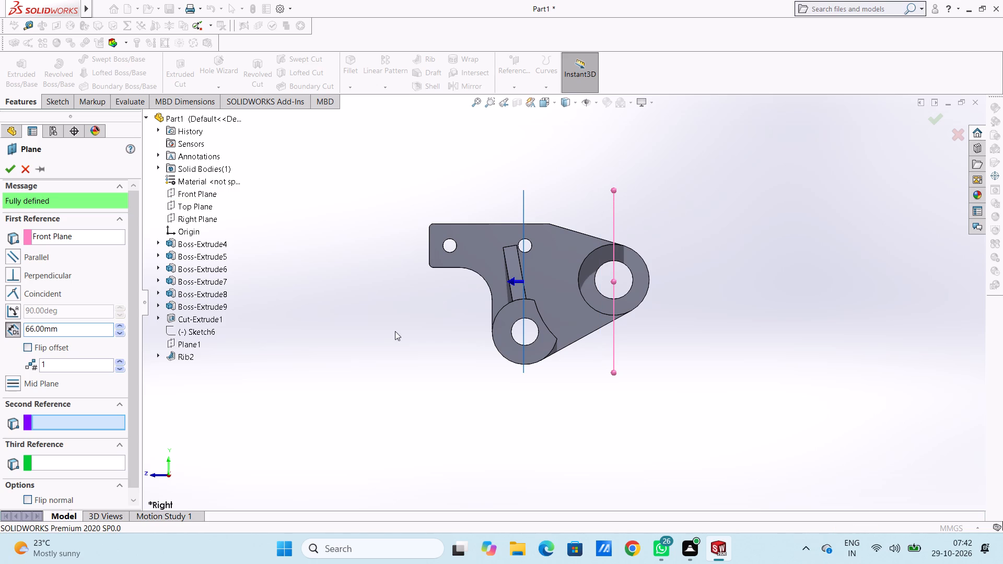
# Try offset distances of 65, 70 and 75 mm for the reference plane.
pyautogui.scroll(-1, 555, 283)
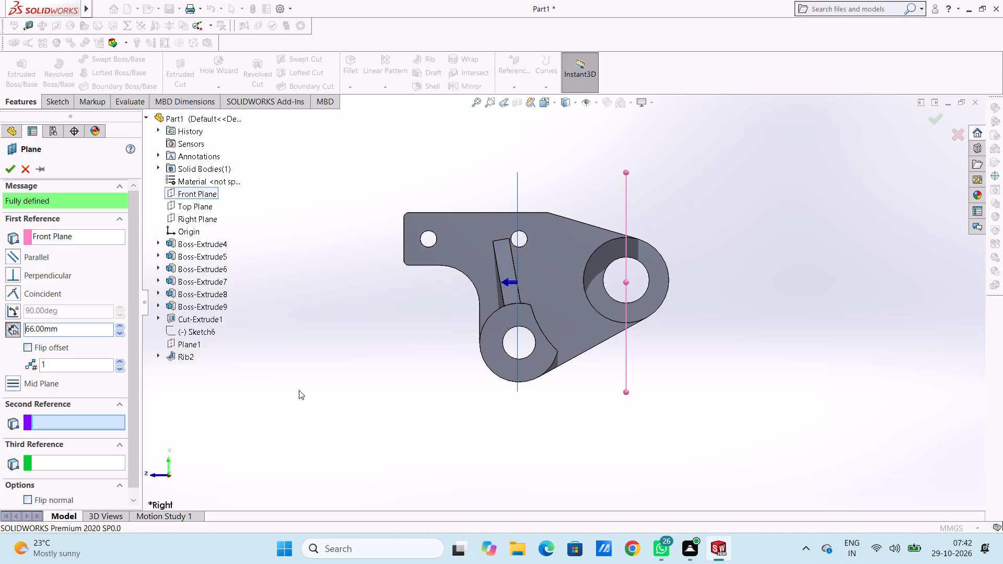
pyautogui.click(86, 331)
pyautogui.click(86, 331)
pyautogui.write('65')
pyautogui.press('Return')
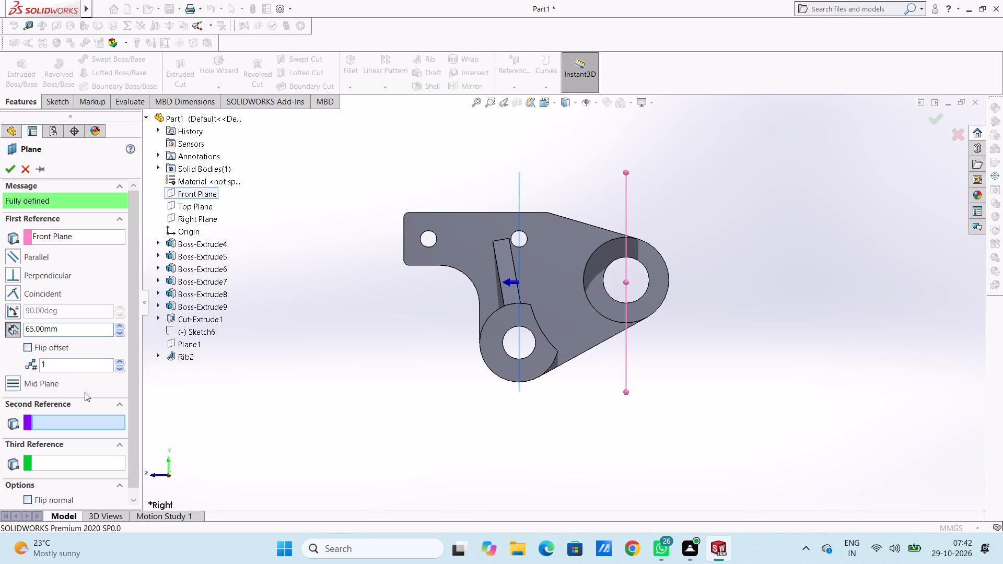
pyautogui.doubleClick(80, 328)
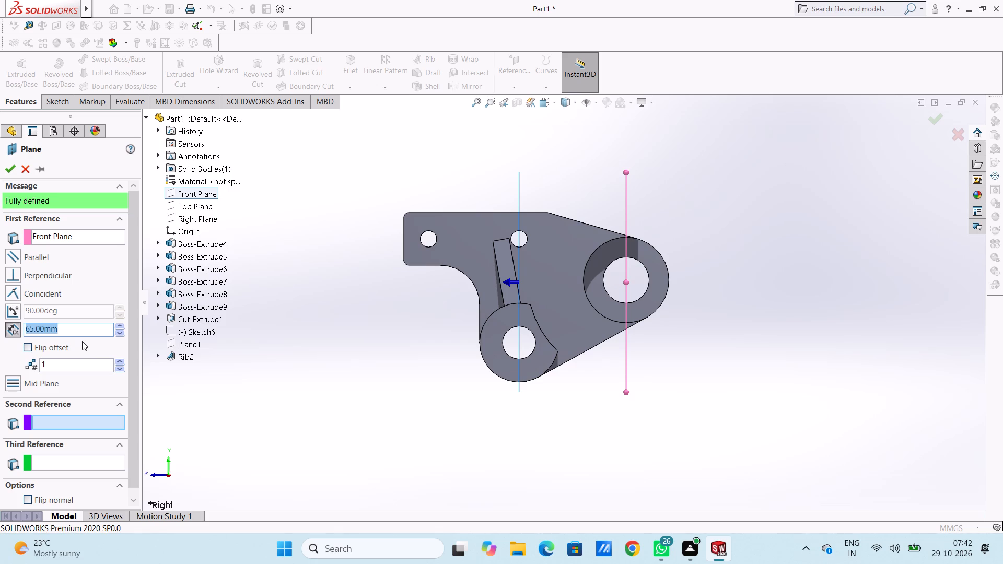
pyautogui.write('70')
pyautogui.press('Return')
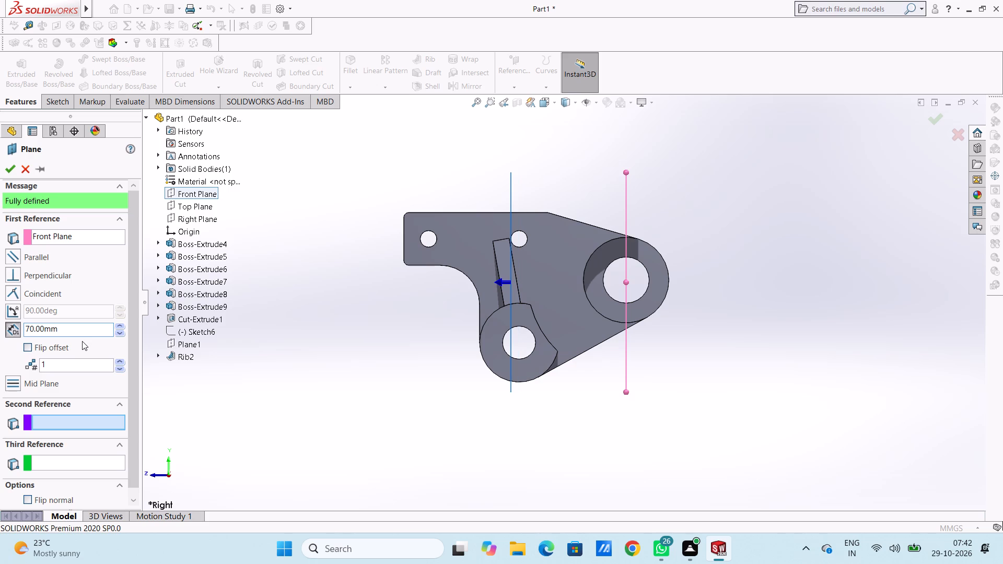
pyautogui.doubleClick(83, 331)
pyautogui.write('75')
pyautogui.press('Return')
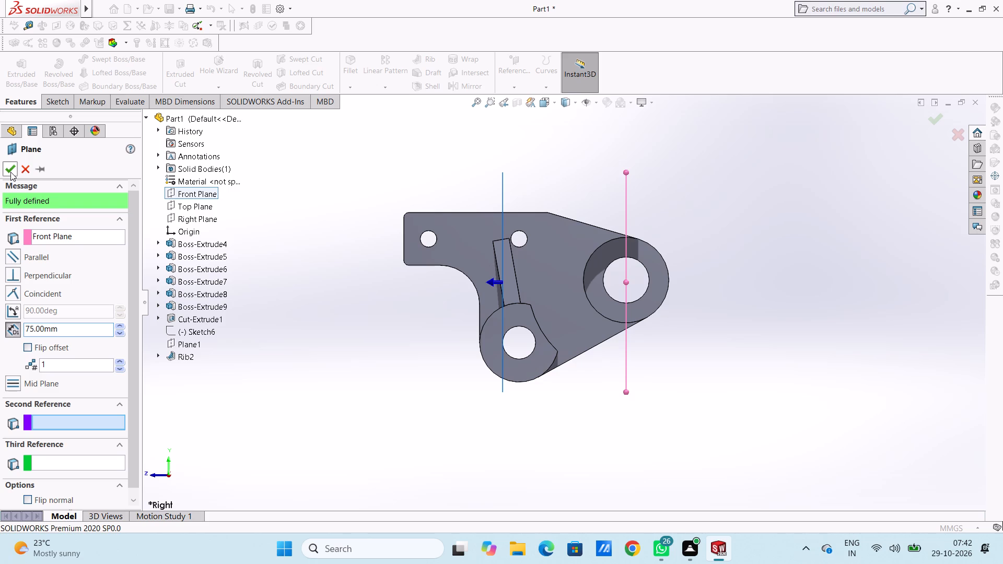
# Set the reference plane's offset to 78 mm from the Front Plane and create the plane.
pyautogui.doubleClick(86, 332)
pyautogui.write('78')
pyautogui.press('Return')
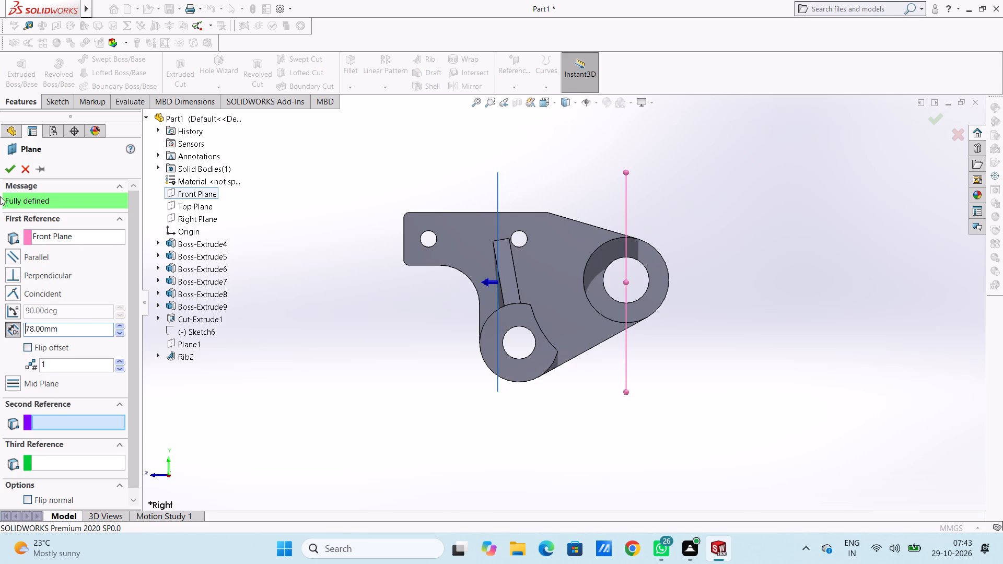
pyautogui.click(6, 169)
pyautogui.click(349, 382)
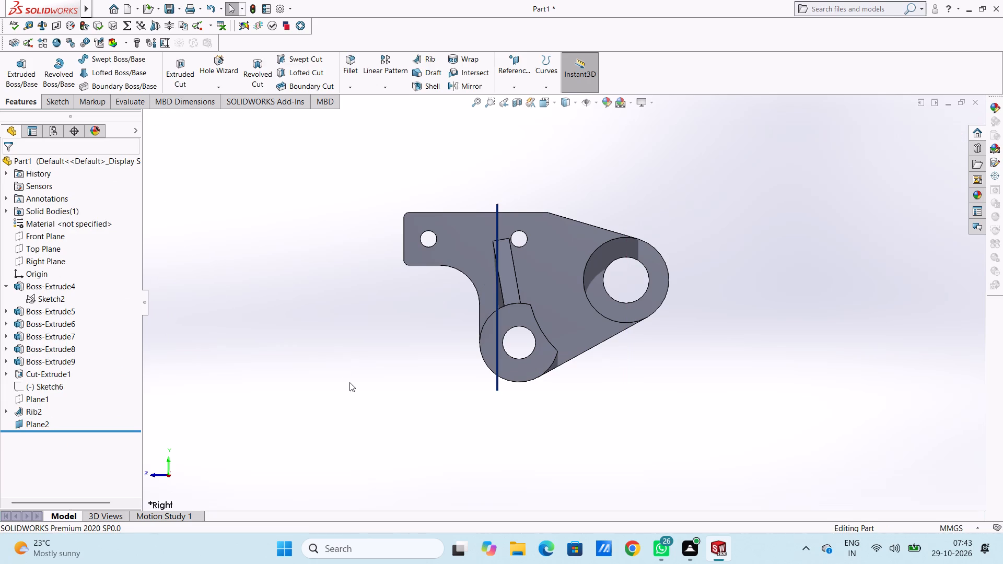
# Open a new sketch on the plane just created, viewed from the front.
pyautogui.hotkey('ctrl', '1')
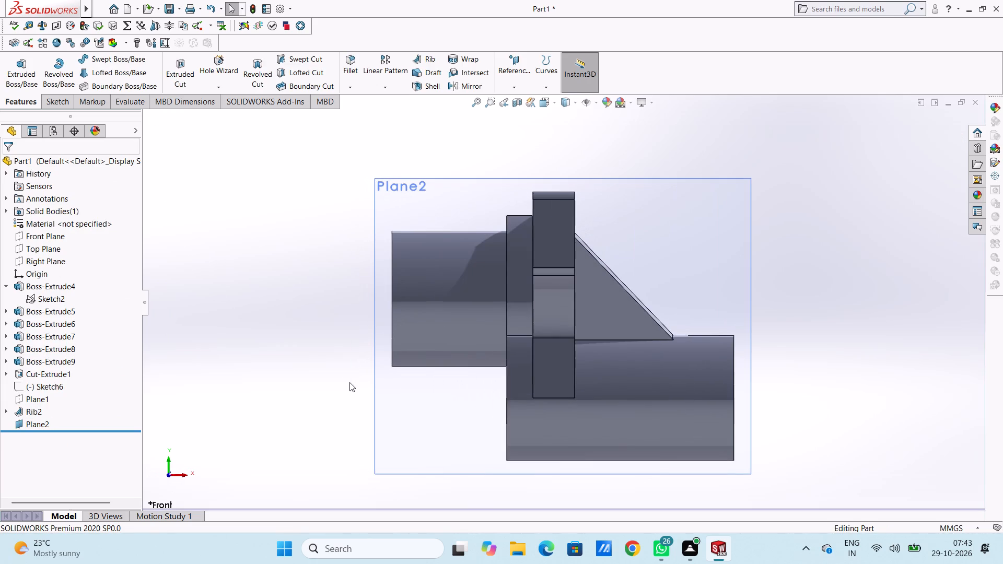
pyautogui.scroll(-1, 656, 363)
pyautogui.scroll(5, 656, 363)
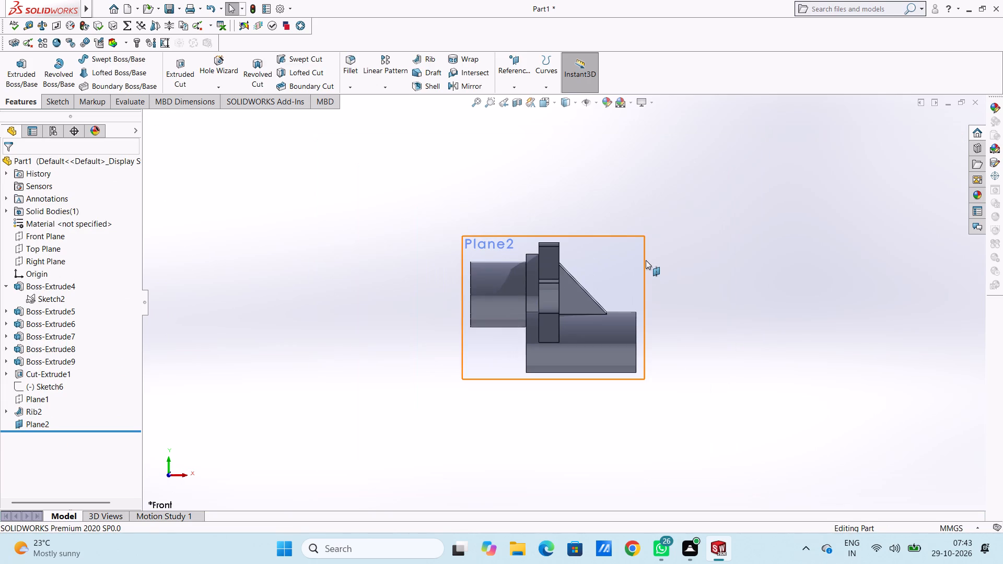
pyautogui.click(626, 265)
pyautogui.click(670, 239)
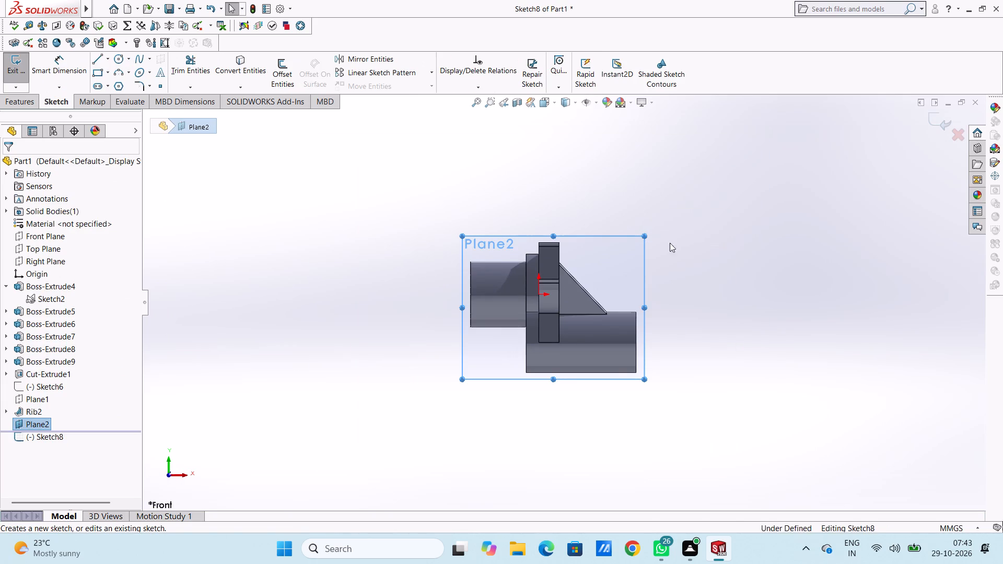
pyautogui.click(671, 304)
pyautogui.scroll(-2, 602, 383)
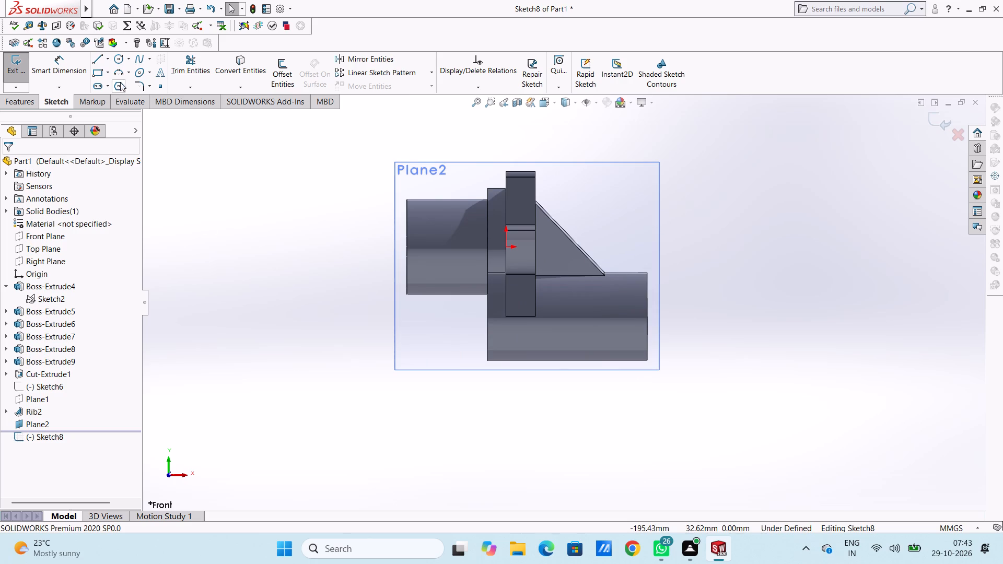
# Sketch two concentric circles of about 15.5 mm and 6.5 mm radius over the lower cylinder, near its free end beyond the rib.
pyautogui.click(116, 56)
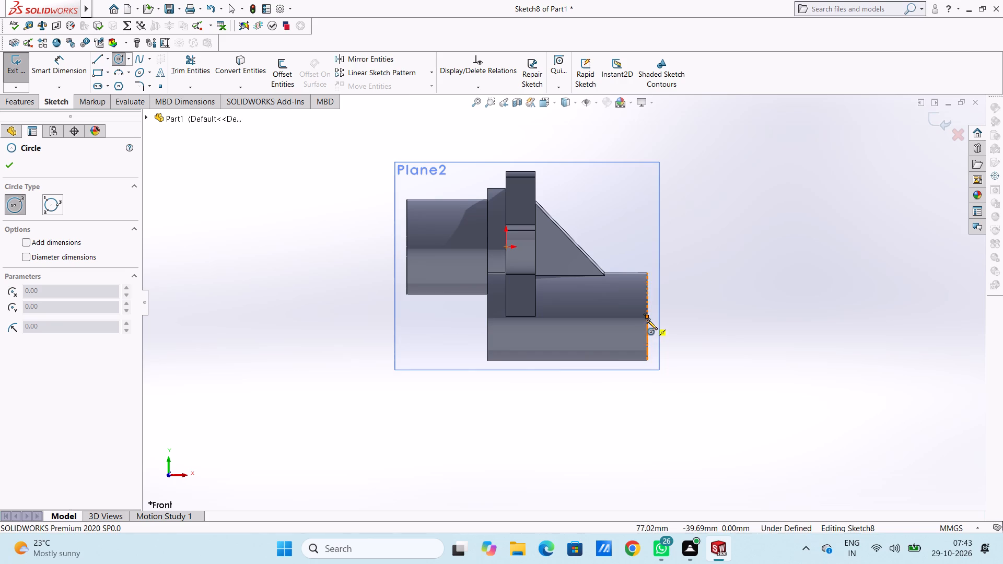
pyautogui.middleClick(715, 333)
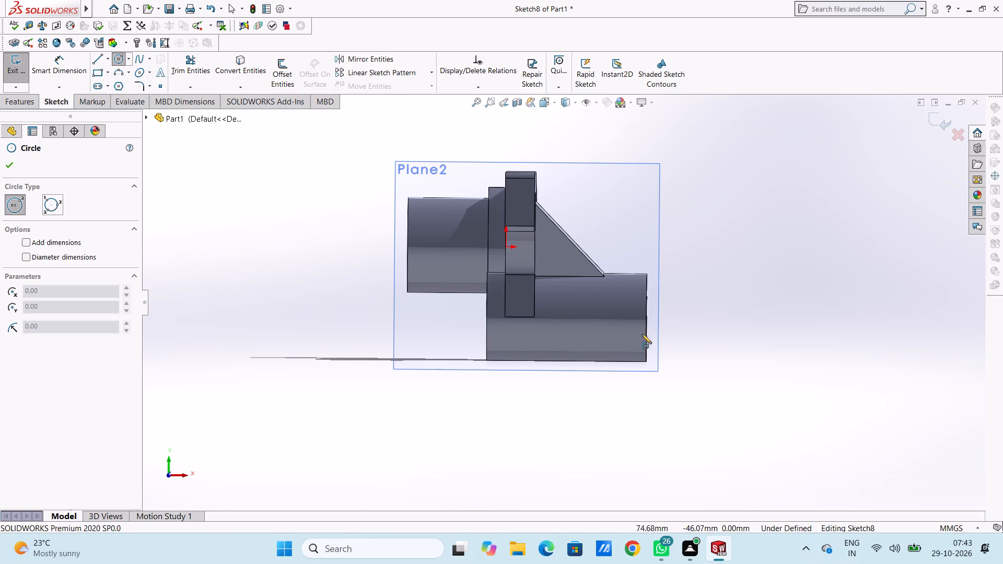
pyautogui.hotkey('ctrl', '1')
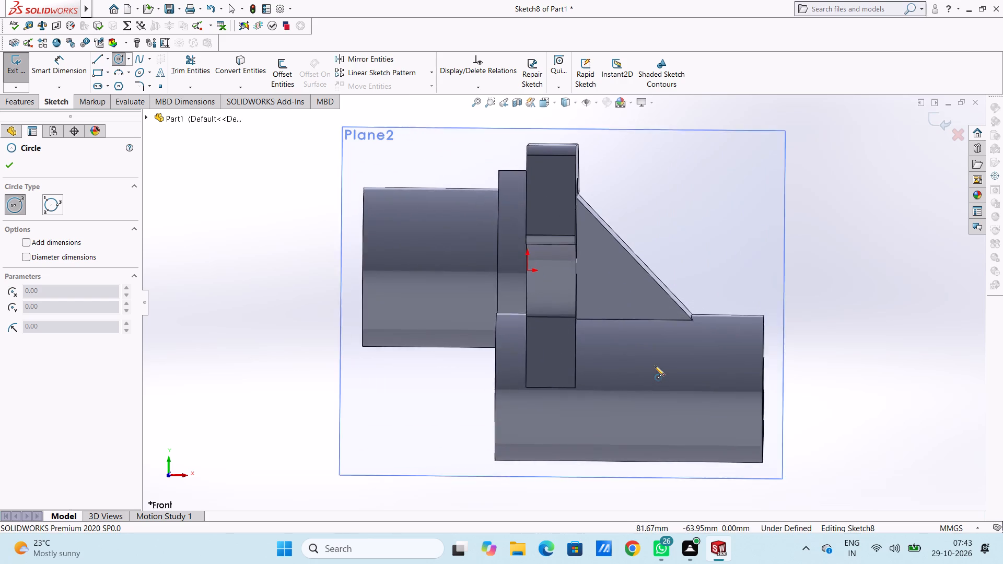
pyautogui.scroll(4, 655, 366)
pyautogui.scroll(-1, 653, 379)
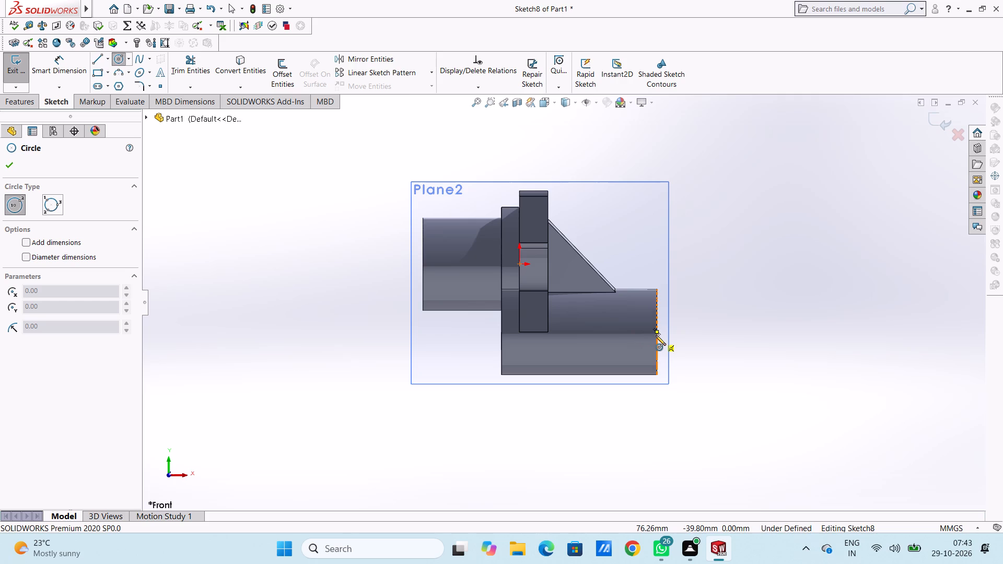
pyautogui.click(619, 334)
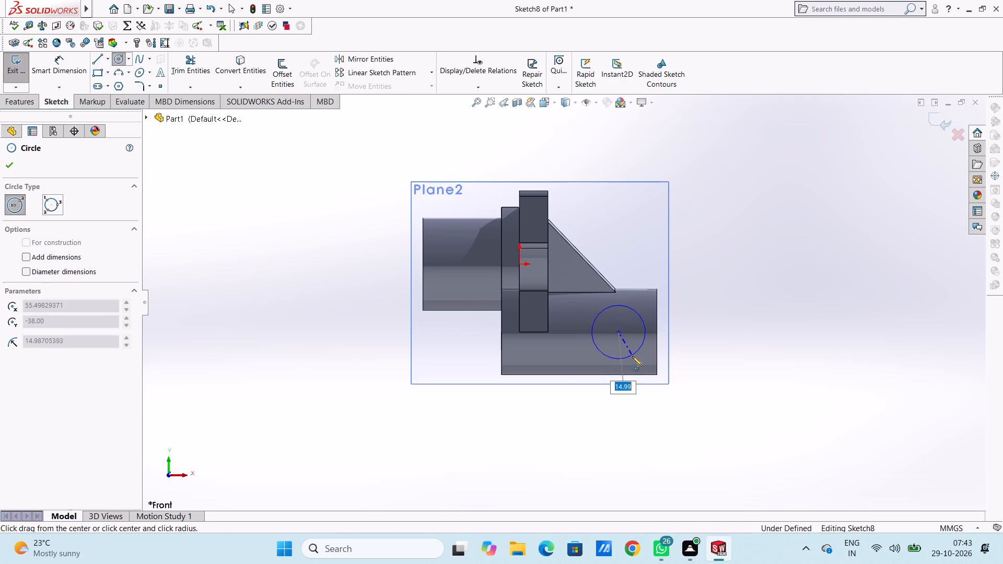
pyautogui.click(632, 356)
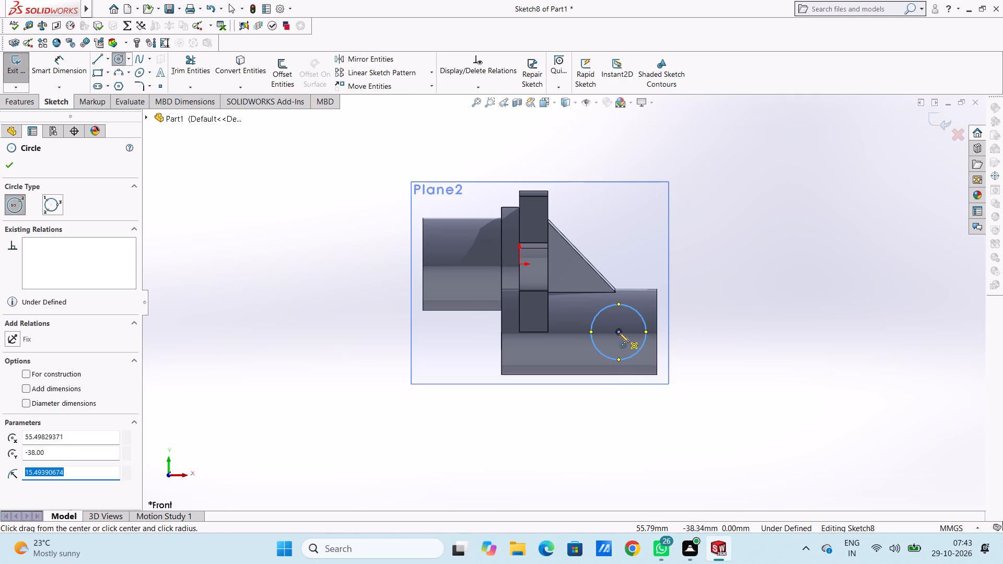
pyautogui.click(617, 331)
pyautogui.click(625, 342)
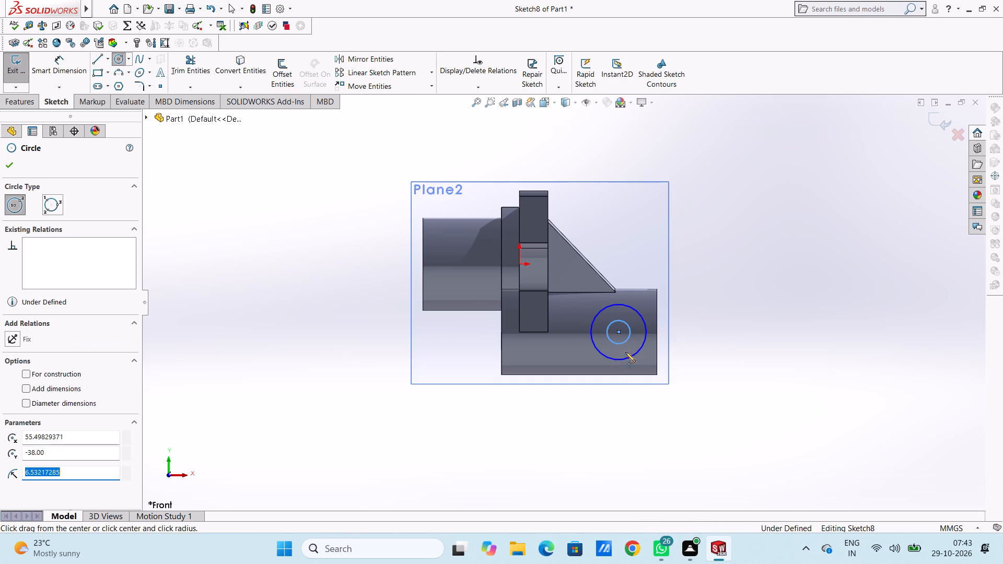
pyautogui.click(11, 168)
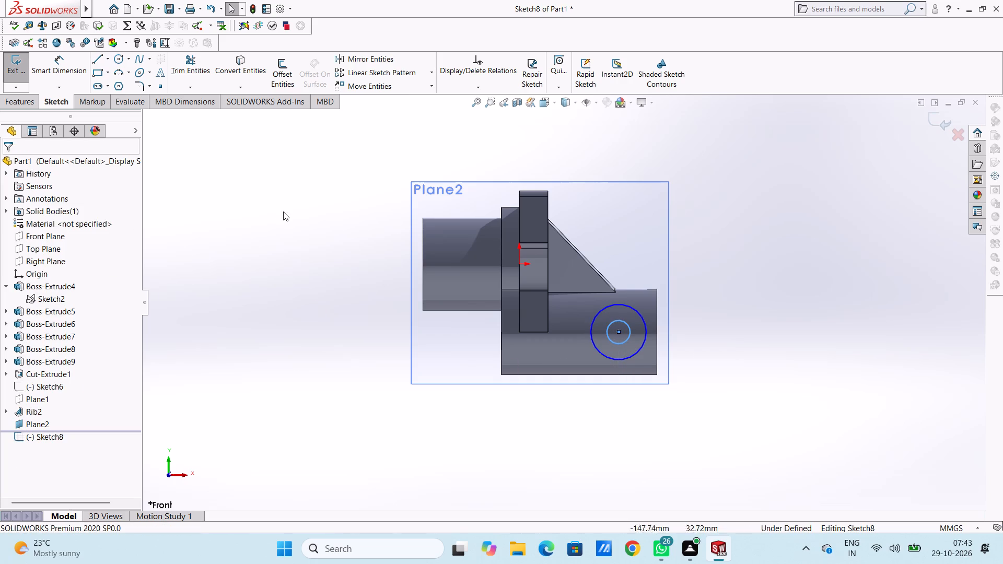
pyautogui.click(283, 211)
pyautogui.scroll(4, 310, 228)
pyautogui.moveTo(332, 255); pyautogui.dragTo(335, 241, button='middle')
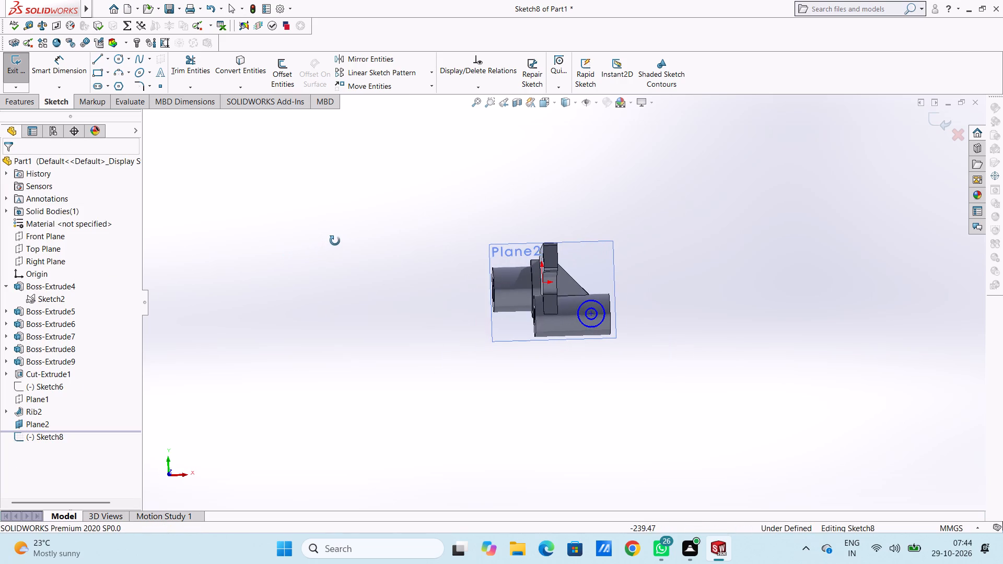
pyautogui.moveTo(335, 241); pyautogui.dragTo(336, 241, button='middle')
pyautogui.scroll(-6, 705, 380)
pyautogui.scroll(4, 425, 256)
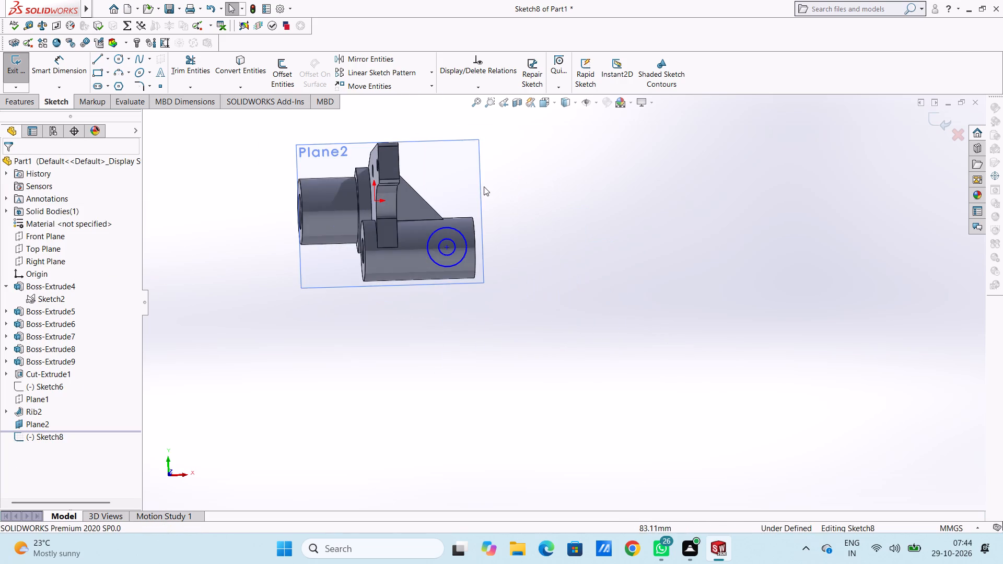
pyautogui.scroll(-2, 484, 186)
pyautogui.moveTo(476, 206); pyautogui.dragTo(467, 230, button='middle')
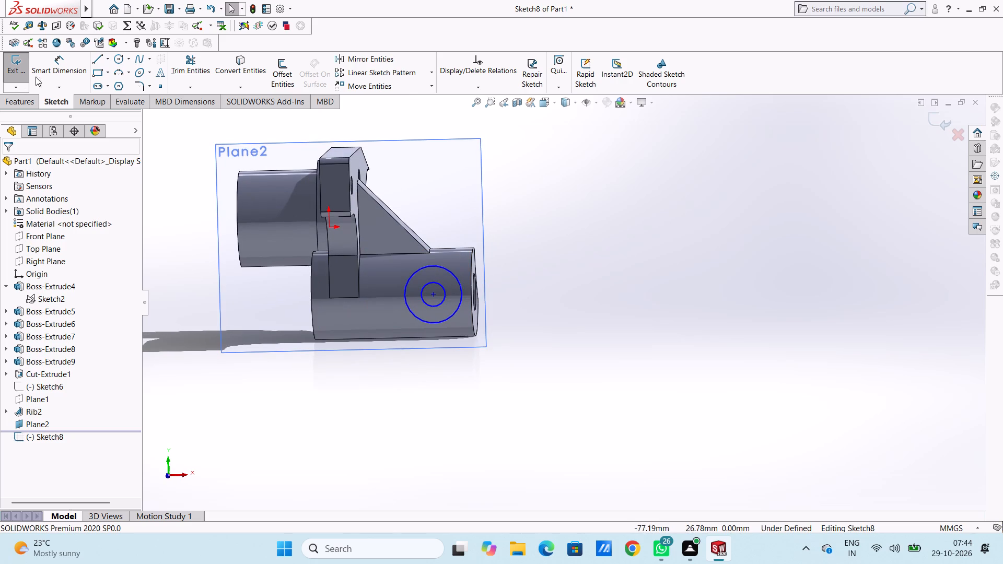
# Dimension the two concentric circles, setting the outer diameter to 28 mm and the inner diameter to 10 mm.
pyautogui.click(60, 64)
pyautogui.click(444, 267)
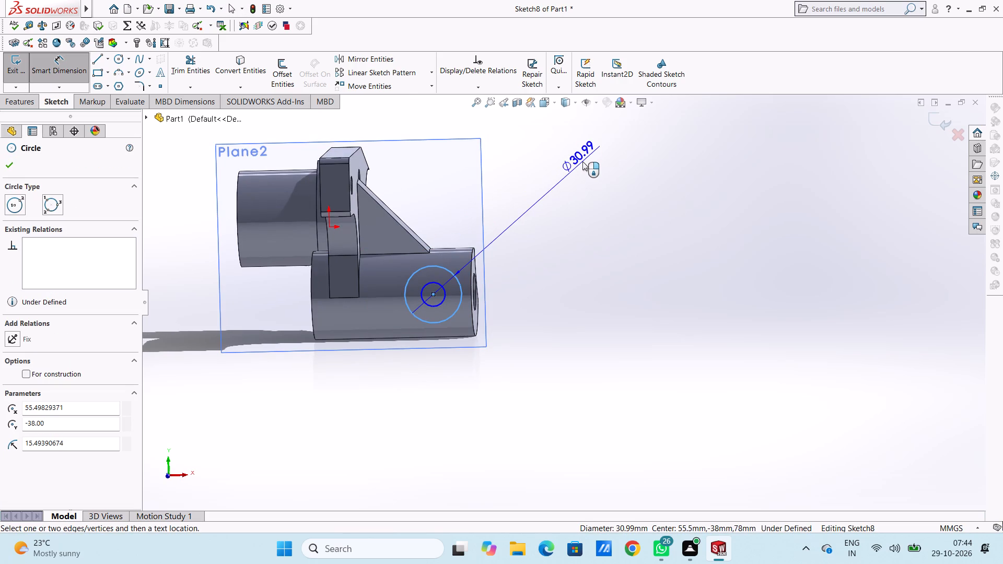
pyautogui.click(582, 161)
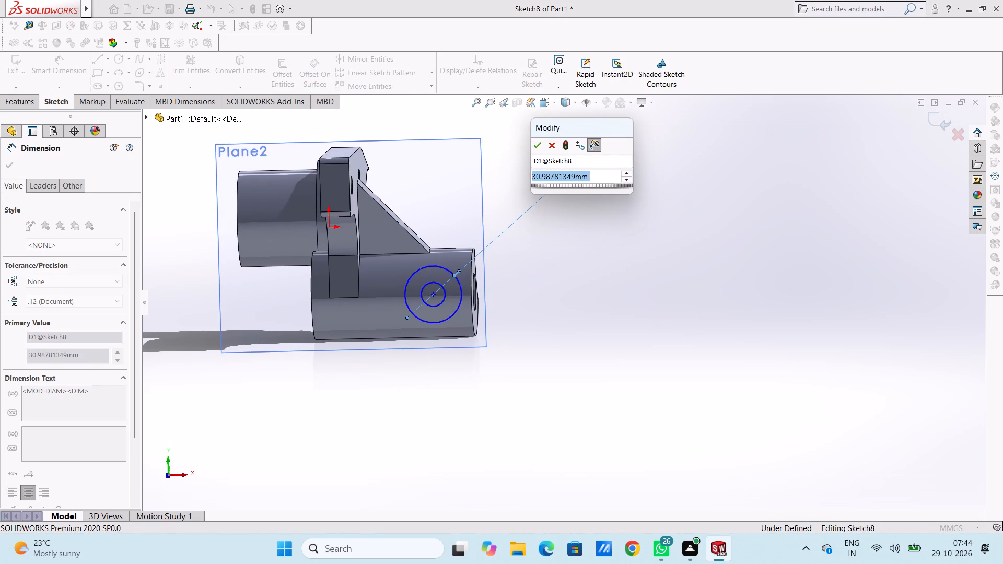
pyautogui.write('28')
pyautogui.press('Return')
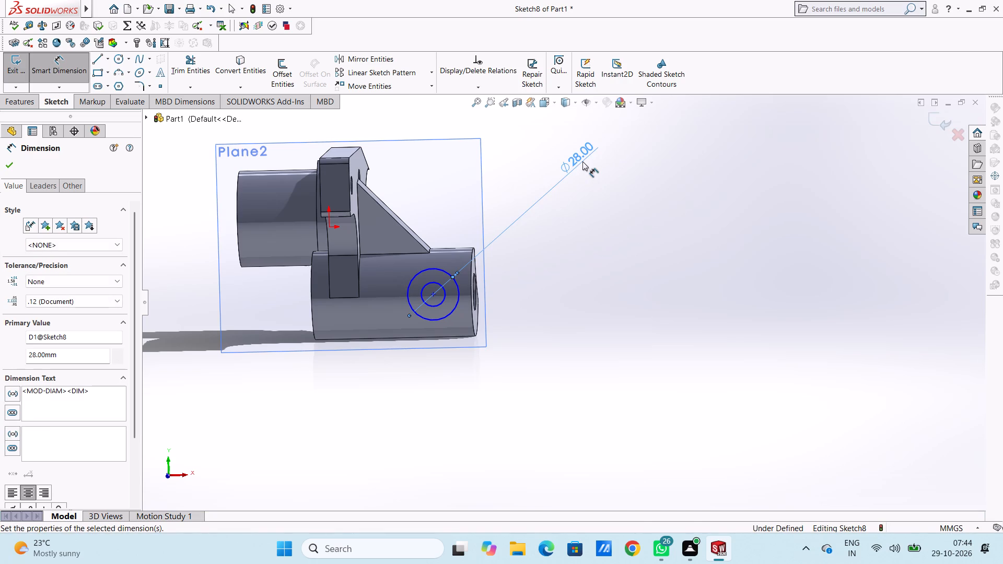
pyautogui.click(578, 303)
pyautogui.click(447, 300)
pyautogui.click(539, 159)
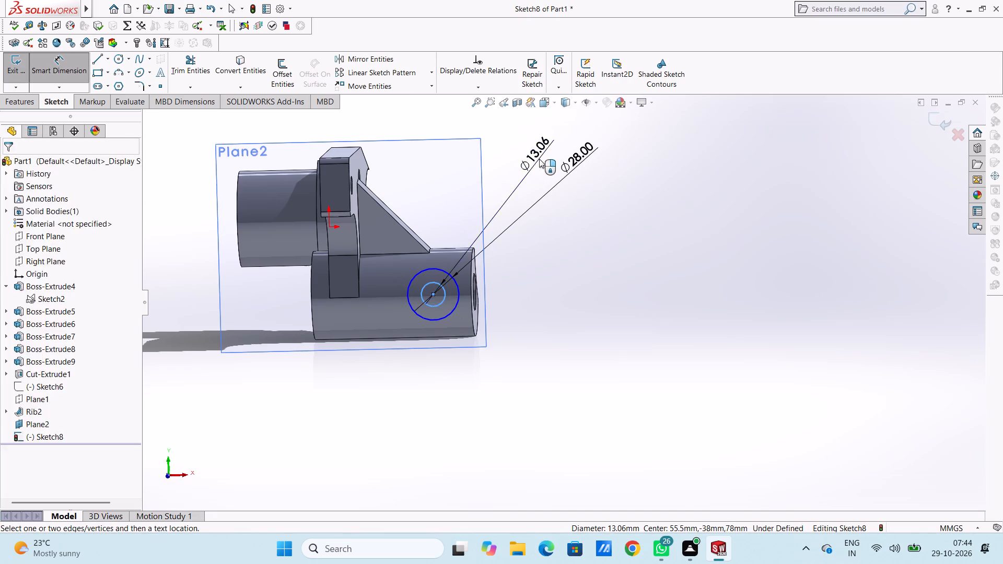
pyautogui.write('10')
pyautogui.press('Return')
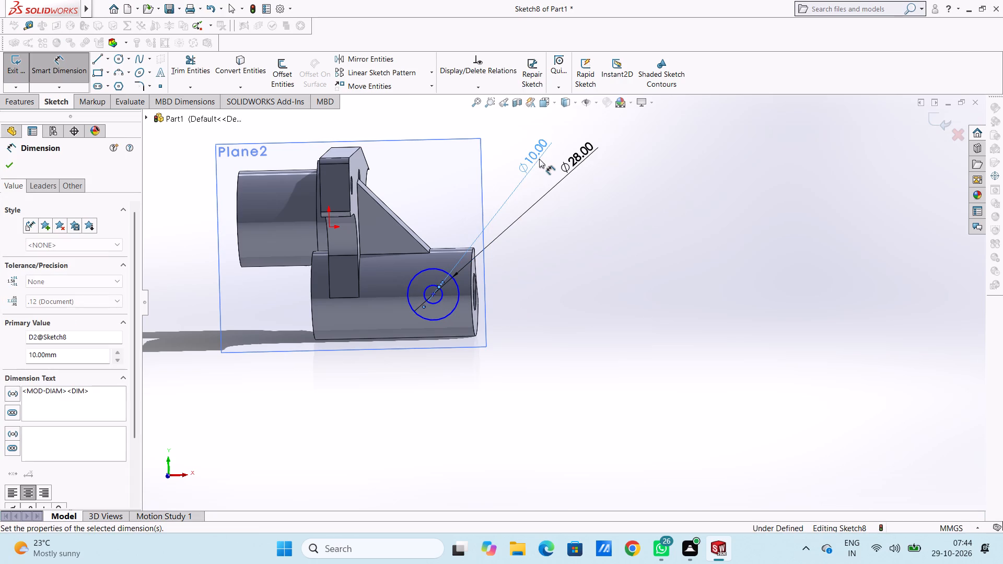
pyautogui.click(534, 339)
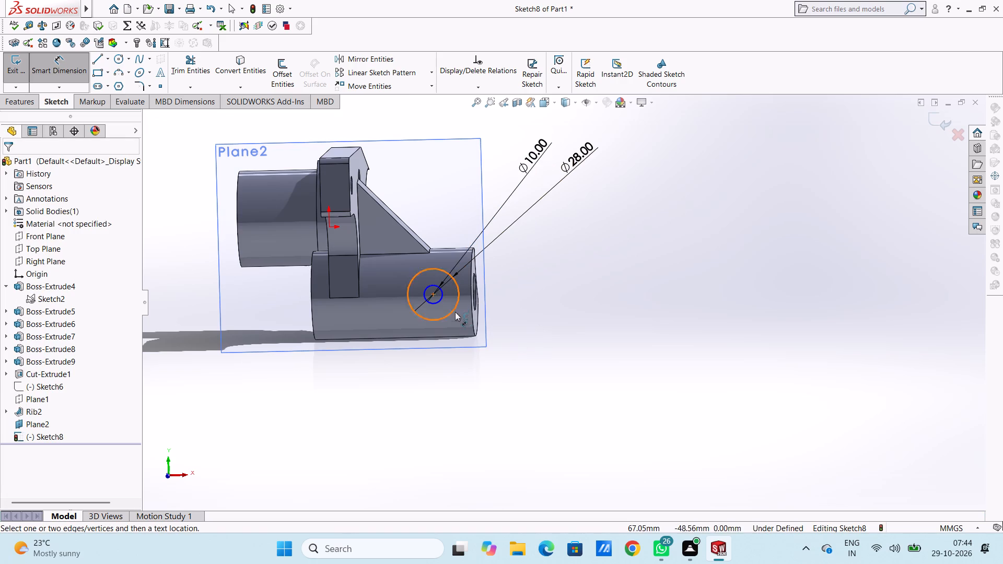
# Dimension the circles' centre horizontally at 28 mm from the lower cylinder's free end face.
pyautogui.click(433, 296)
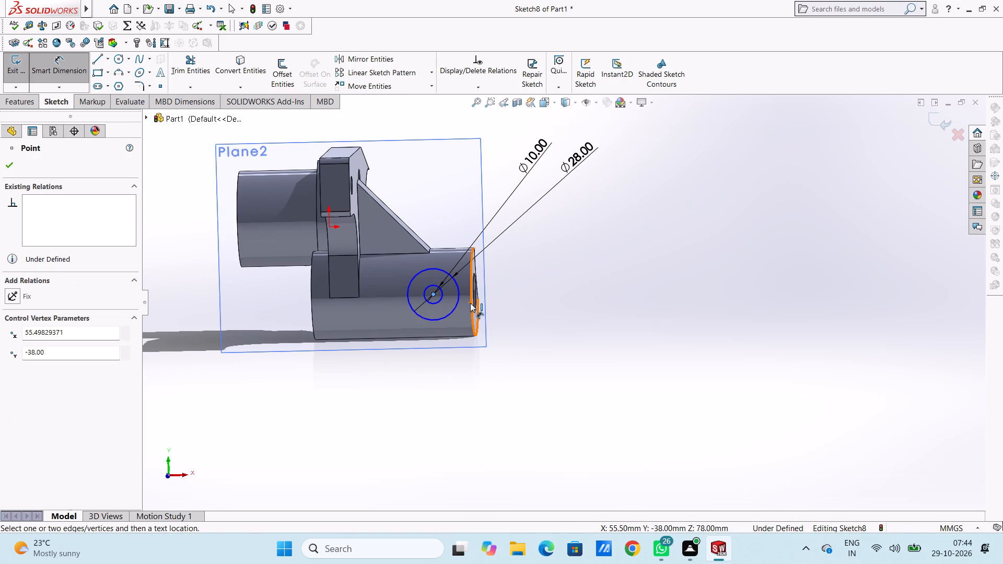
pyautogui.click(470, 303)
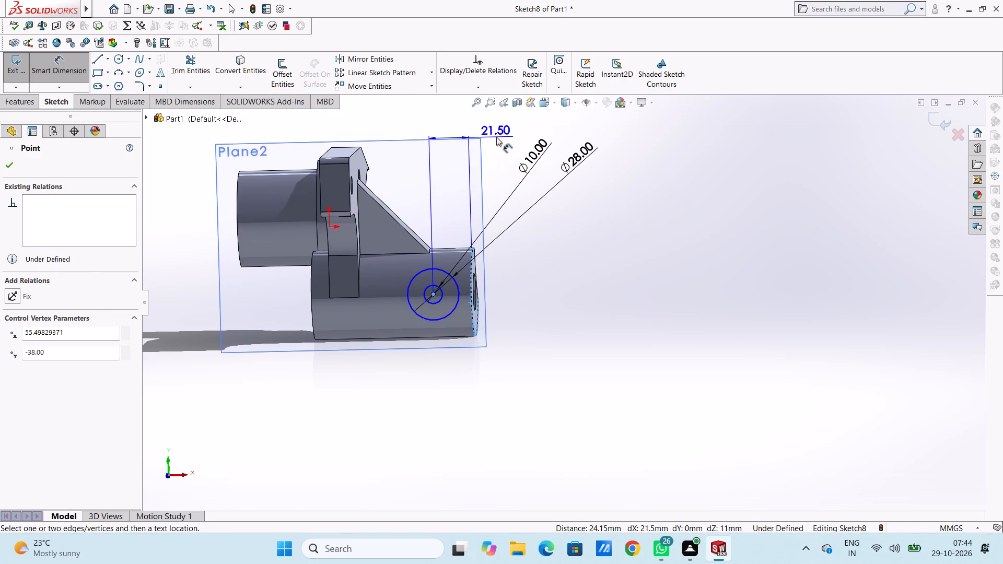
pyautogui.click(496, 137)
pyautogui.write('28')
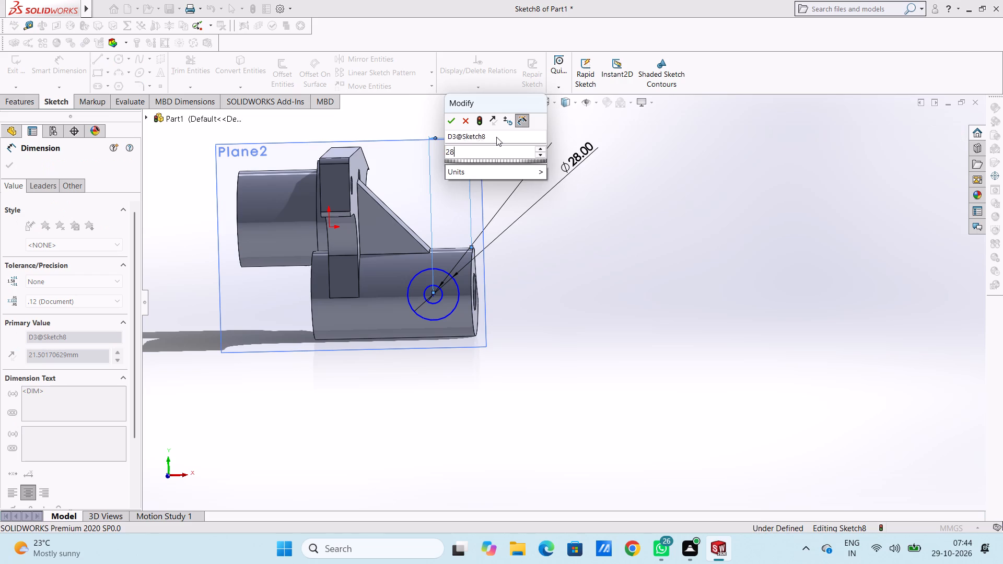
pyautogui.press('Return')
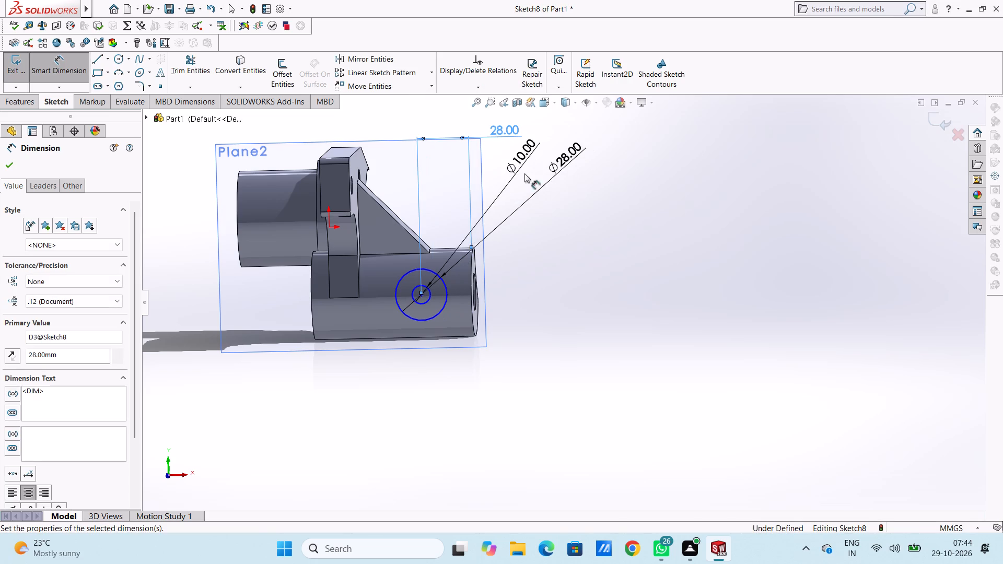
pyautogui.click(592, 290)
# Dimension the circles' centre vertically at 24 mm from the lower cylinder's top edge.
pyautogui.moveTo(554, 296); pyautogui.dragTo(558, 290, button='middle')
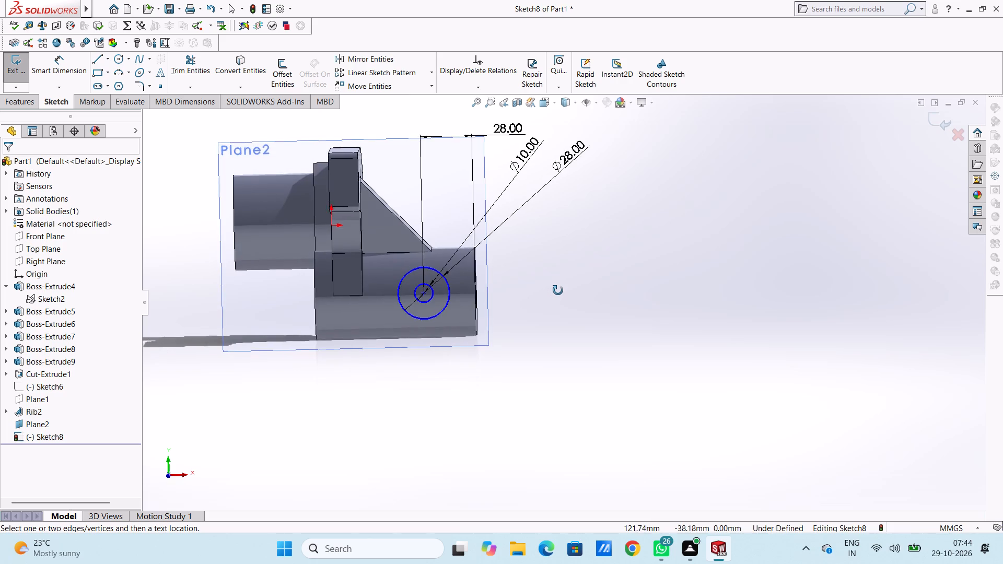
pyautogui.moveTo(558, 290); pyautogui.dragTo(604, 257, button='middle')
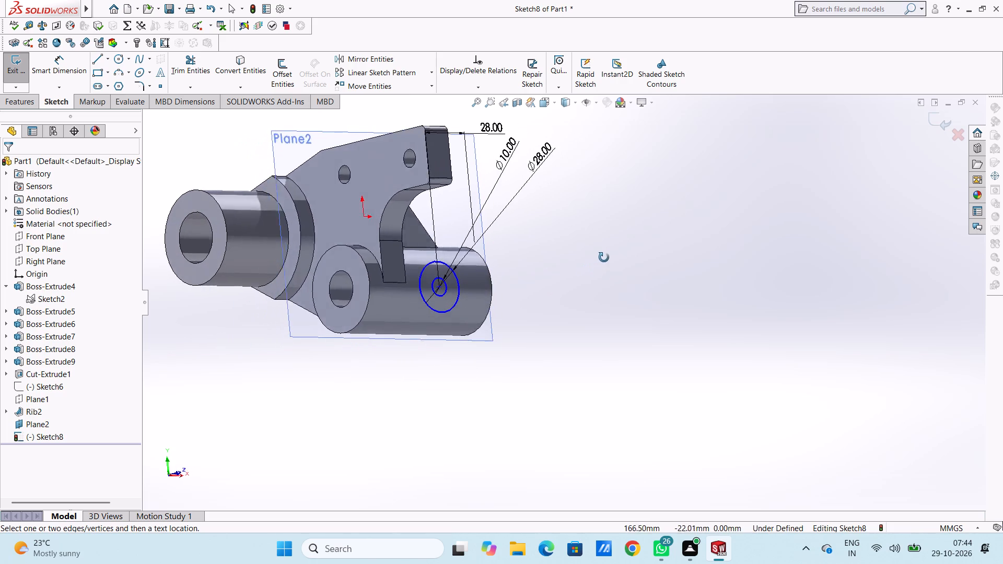
pyautogui.moveTo(604, 257); pyautogui.dragTo(561, 288, button='middle')
pyautogui.scroll(4, 440, 309)
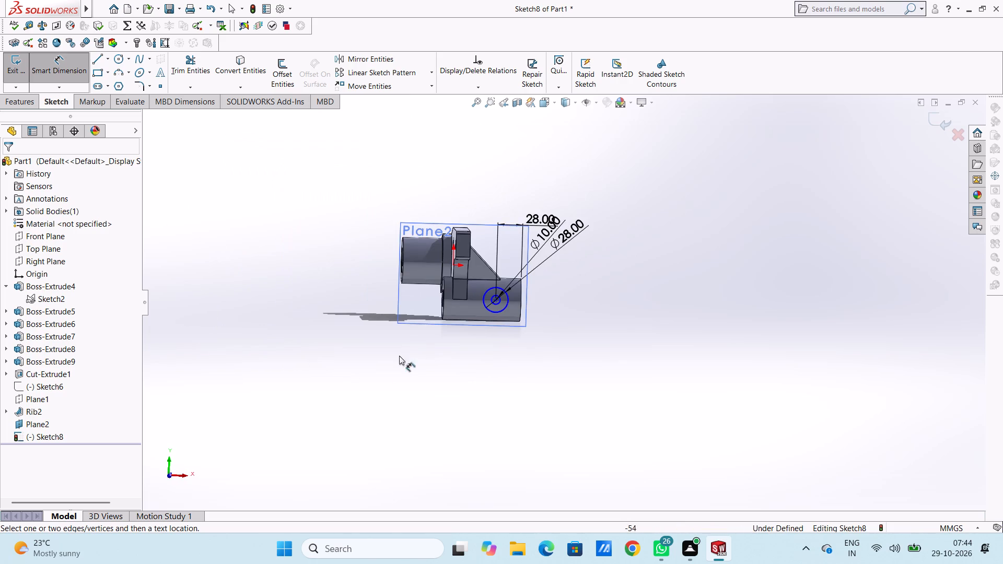
pyautogui.scroll(-2, 366, 356)
pyautogui.moveTo(401, 305); pyautogui.dragTo(399, 297, button='middle')
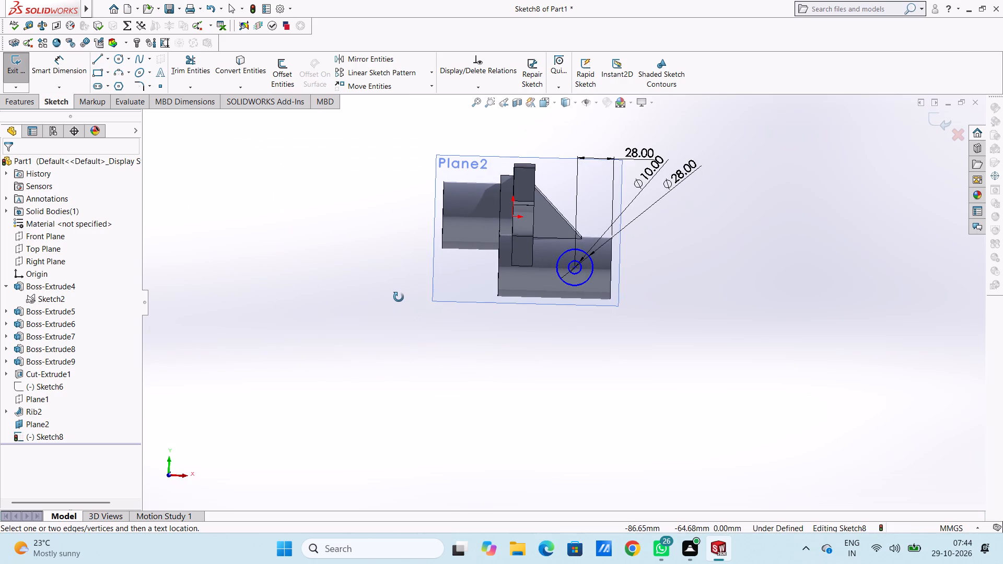
pyautogui.moveTo(399, 297); pyautogui.dragTo(398, 293, button='middle')
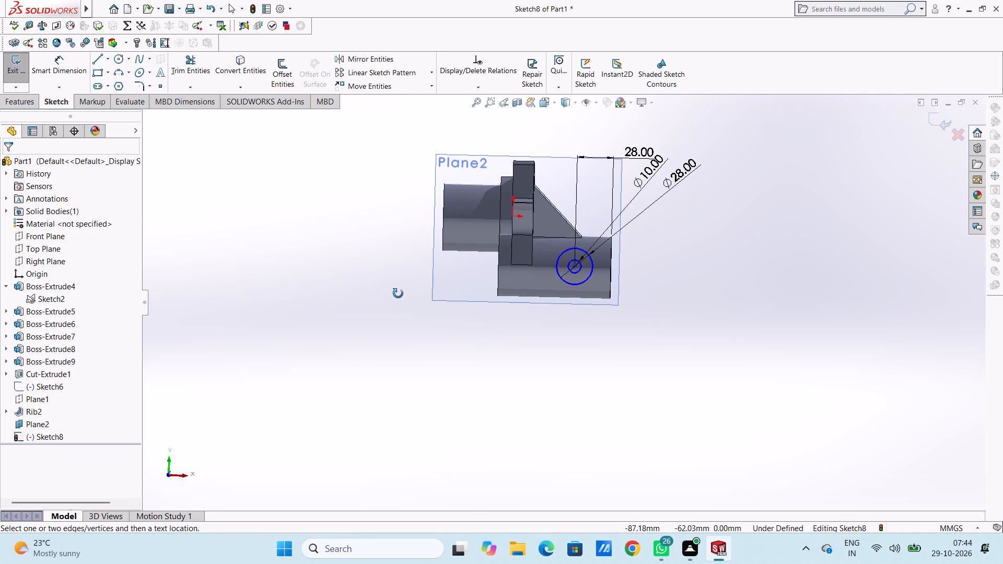
pyautogui.moveTo(398, 293); pyautogui.dragTo(396, 289, button='middle')
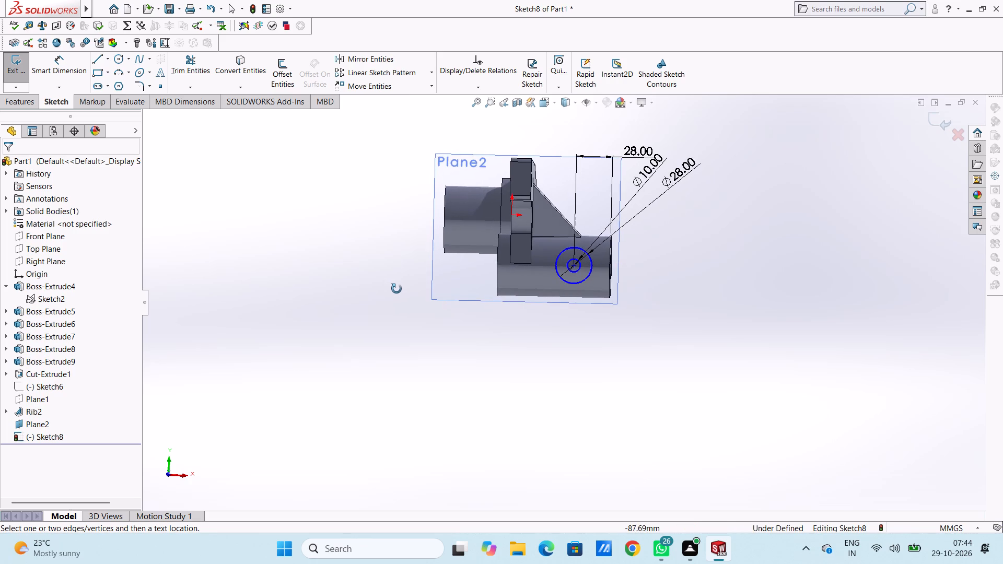
pyautogui.moveTo(396, 289); pyautogui.dragTo(396, 289, button='middle')
pyautogui.scroll(-5, 628, 240)
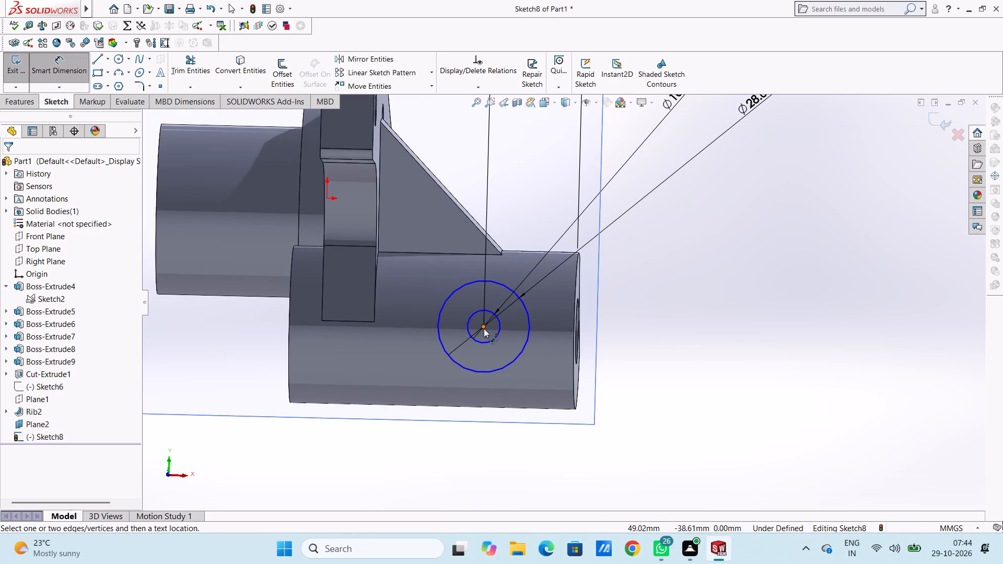
pyautogui.click(484, 328)
pyautogui.click(570, 251)
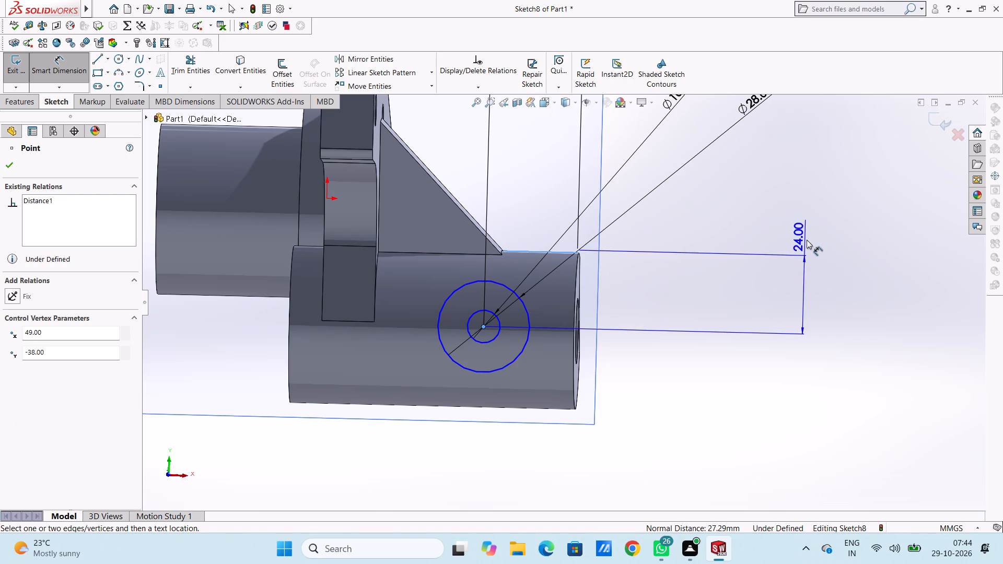
pyautogui.scroll(4, 807, 240)
pyautogui.click(812, 258)
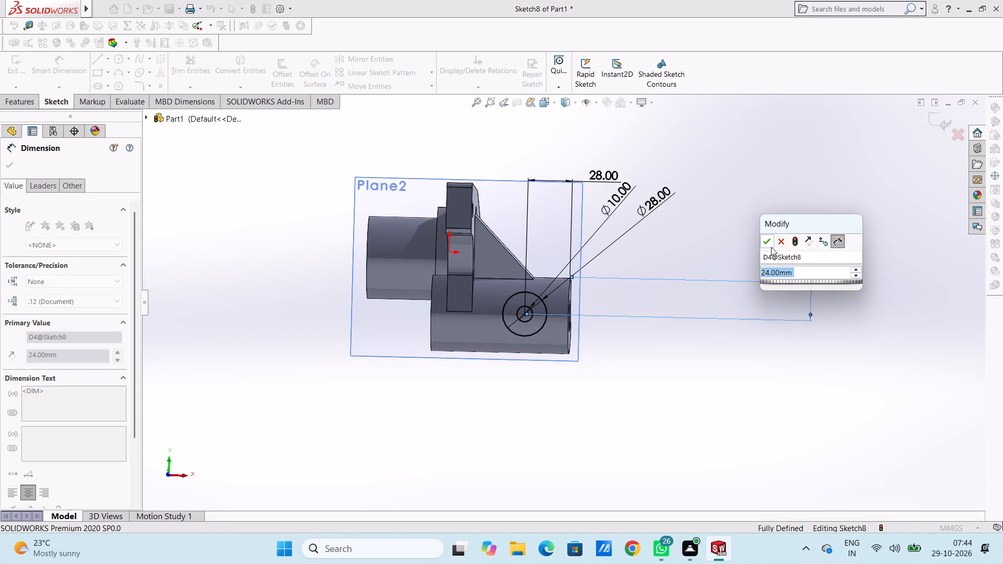
pyautogui.click(768, 243)
pyautogui.click(719, 241)
# Examine the position of the sketch and its plane relative to the lower cylinder from the cylinder's end.
pyautogui.scroll(2, 692, 242)
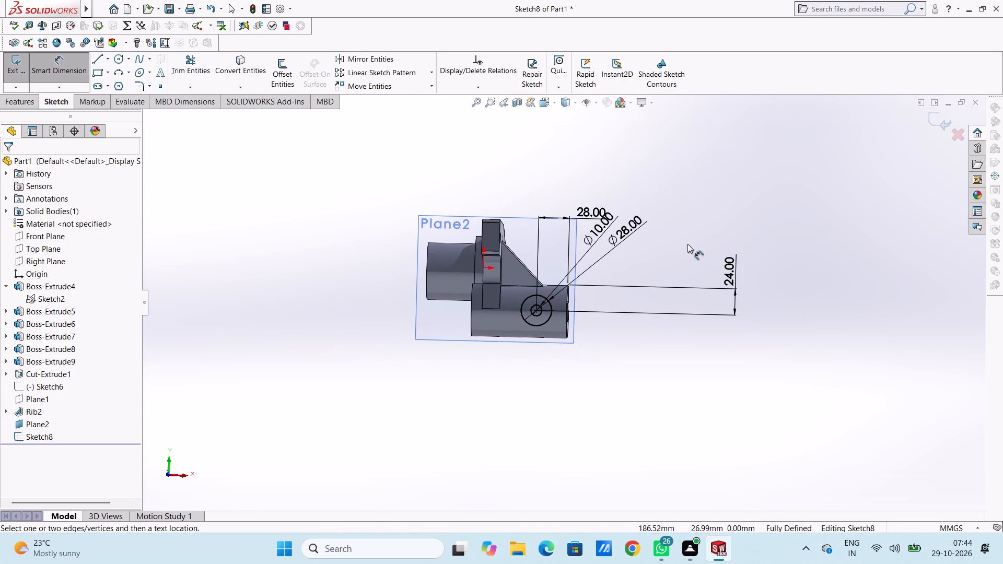
pyautogui.moveTo(687, 244); pyautogui.dragTo(647, 264, button='middle')
pyautogui.scroll(5, 639, 241)
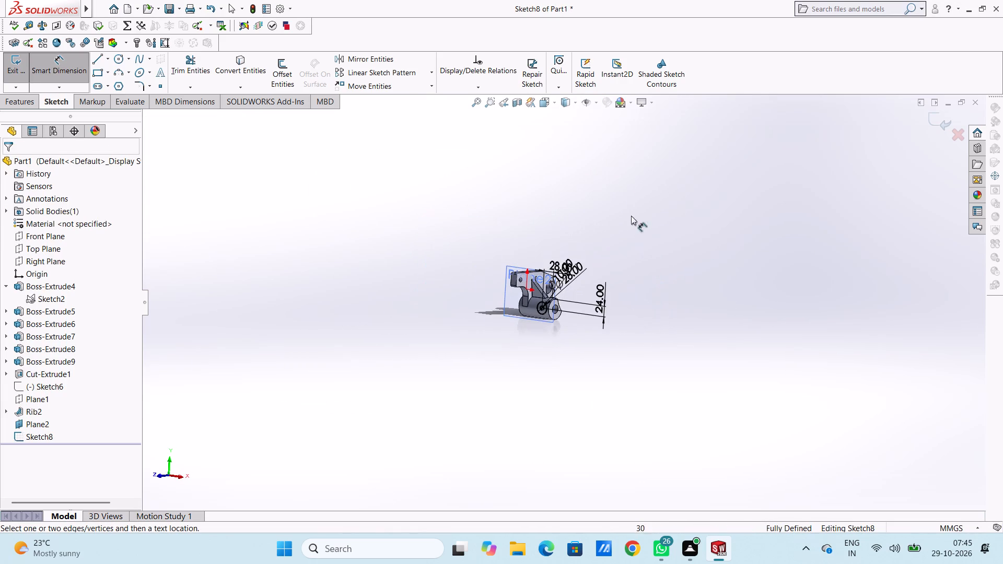
pyautogui.scroll(-5, 553, 331)
pyautogui.scroll(-2, 533, 235)
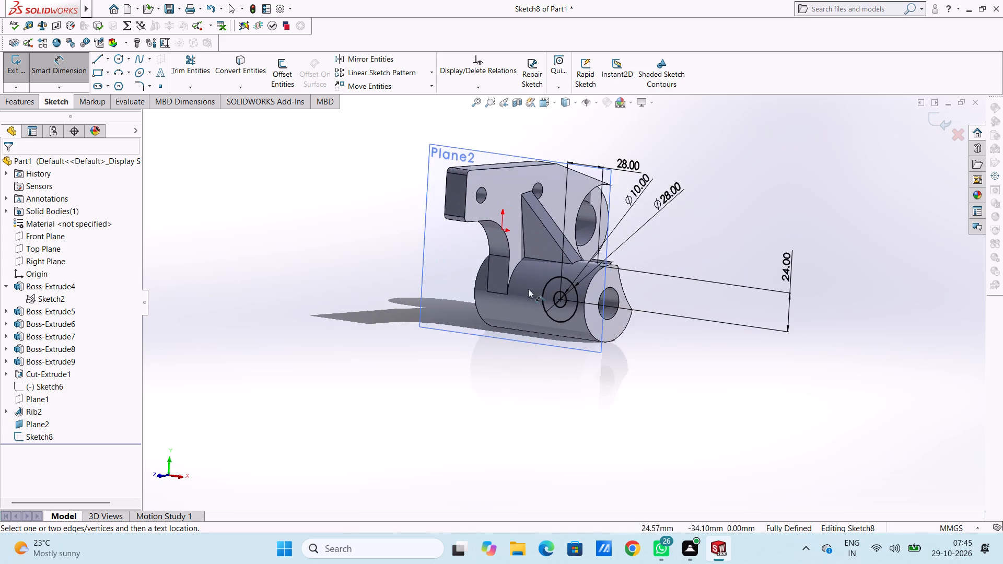
pyautogui.moveTo(523, 297); pyautogui.dragTo(496, 291, button='middle')
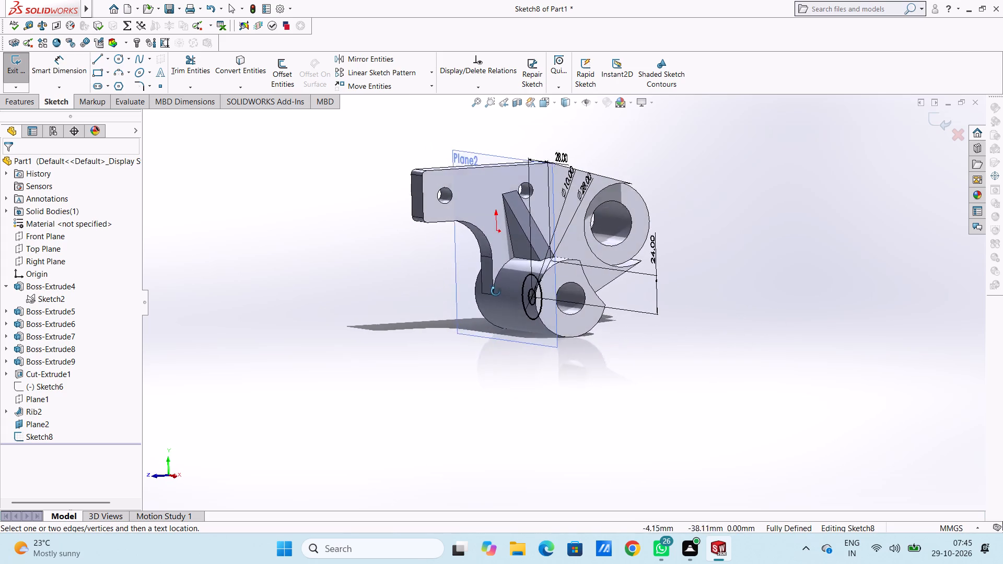
pyautogui.moveTo(496, 291); pyautogui.dragTo(500, 300, button='middle')
pyautogui.scroll(-3, 505, 323)
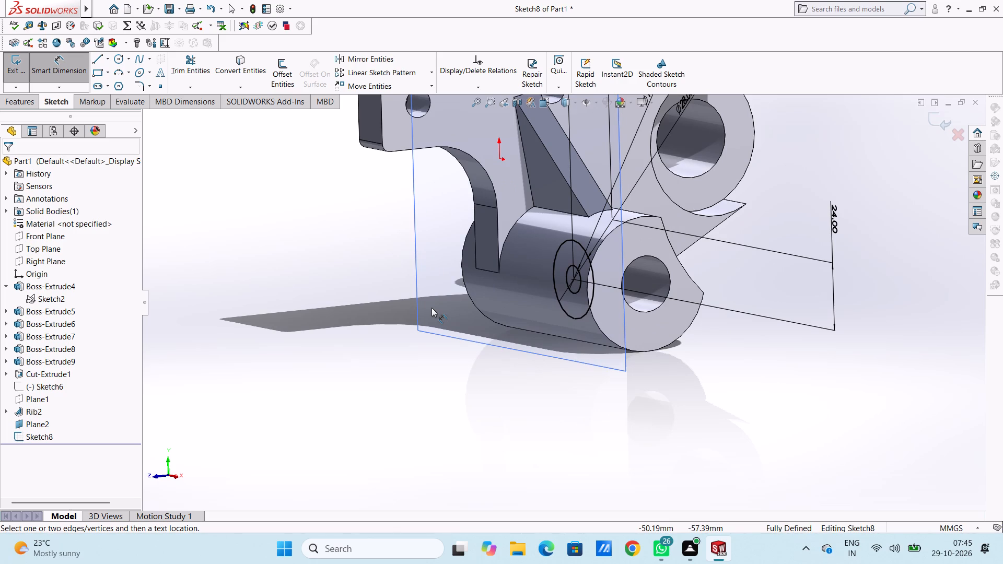
pyautogui.moveTo(434, 300); pyautogui.dragTo(417, 314, button='middle')
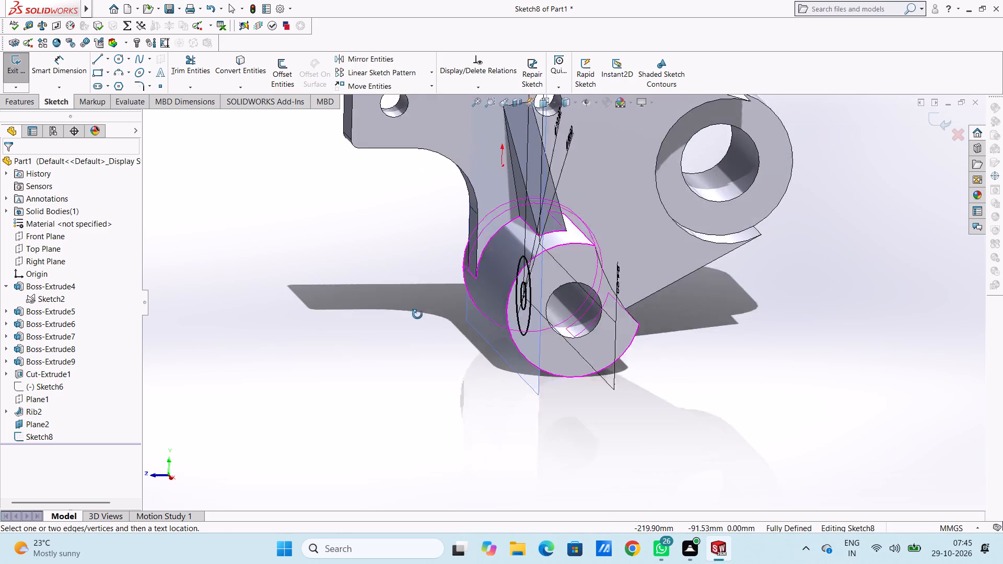
pyautogui.moveTo(417, 314); pyautogui.dragTo(401, 290, button='middle')
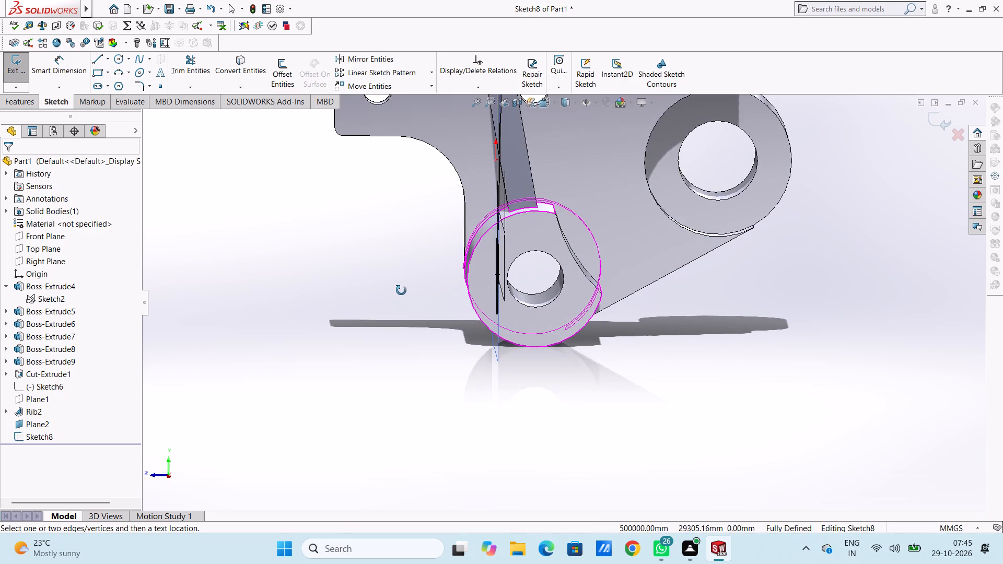
pyautogui.moveTo(401, 290); pyautogui.dragTo(403, 290, button='middle')
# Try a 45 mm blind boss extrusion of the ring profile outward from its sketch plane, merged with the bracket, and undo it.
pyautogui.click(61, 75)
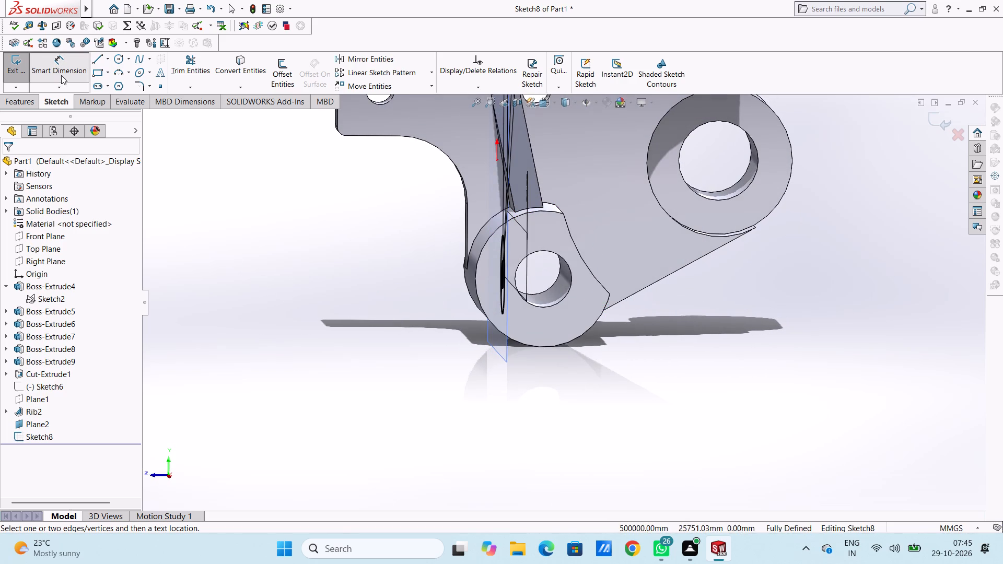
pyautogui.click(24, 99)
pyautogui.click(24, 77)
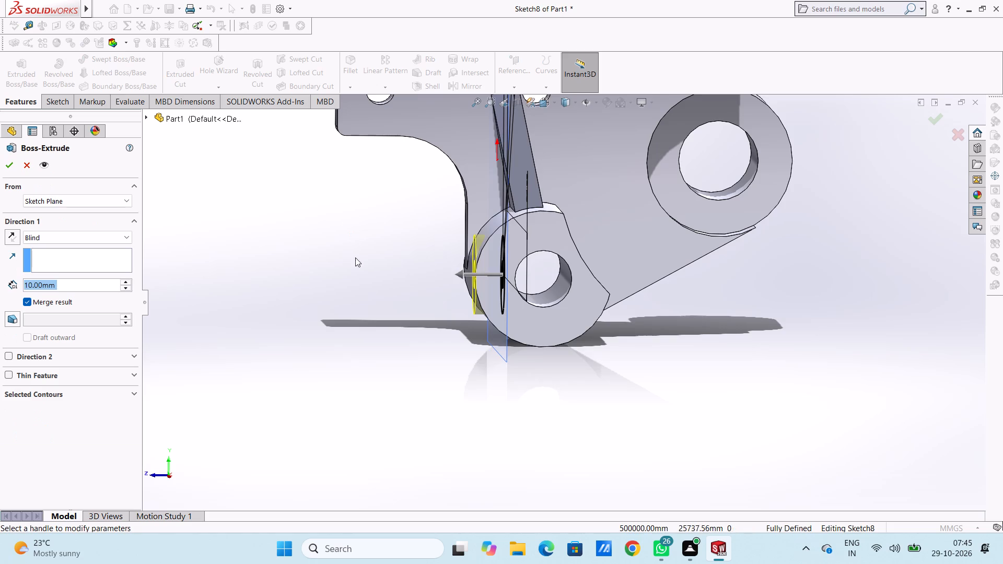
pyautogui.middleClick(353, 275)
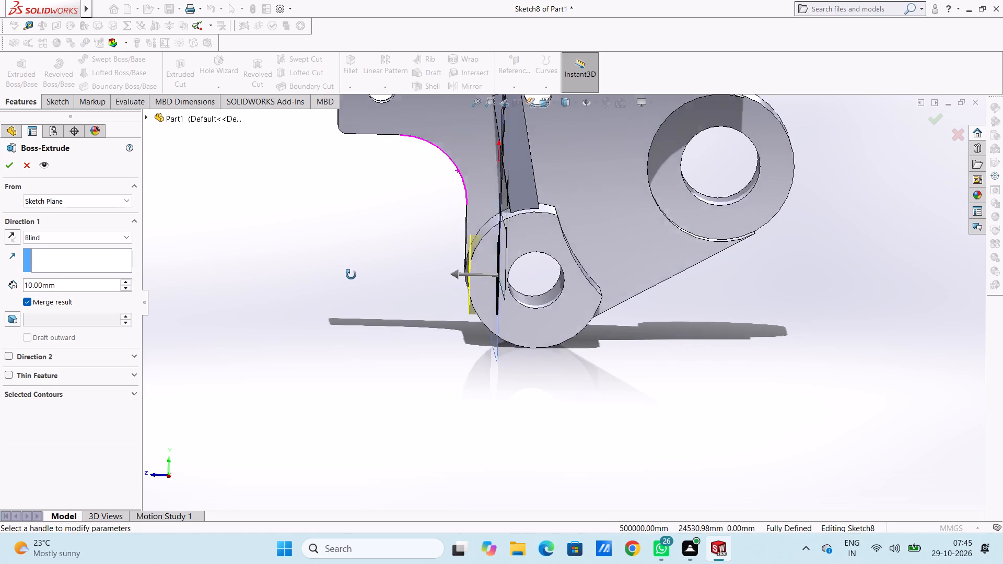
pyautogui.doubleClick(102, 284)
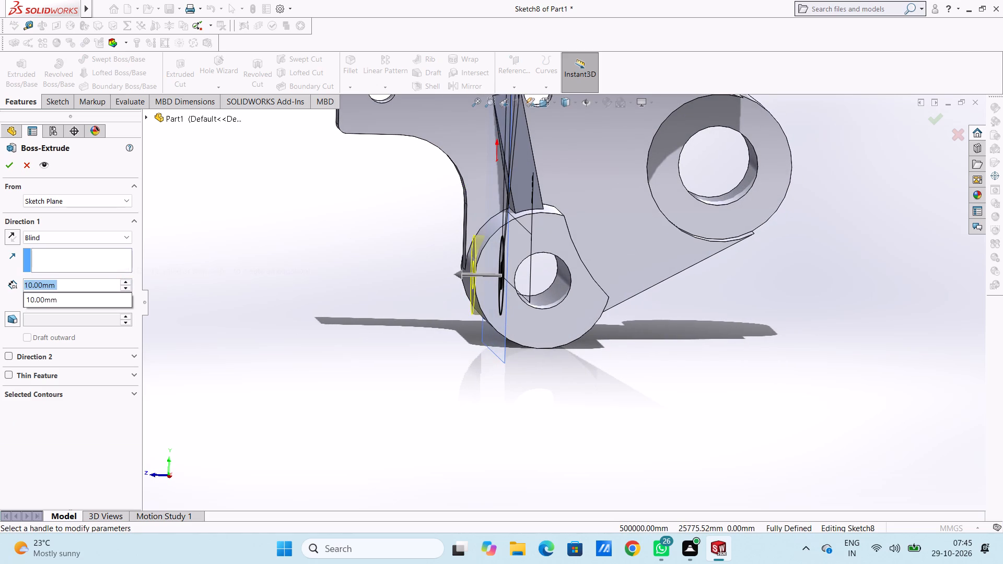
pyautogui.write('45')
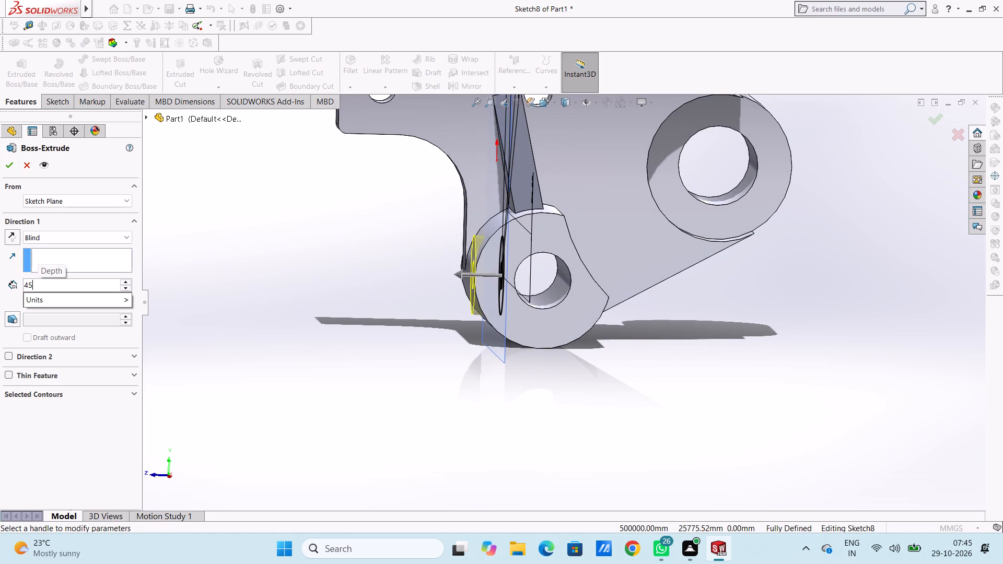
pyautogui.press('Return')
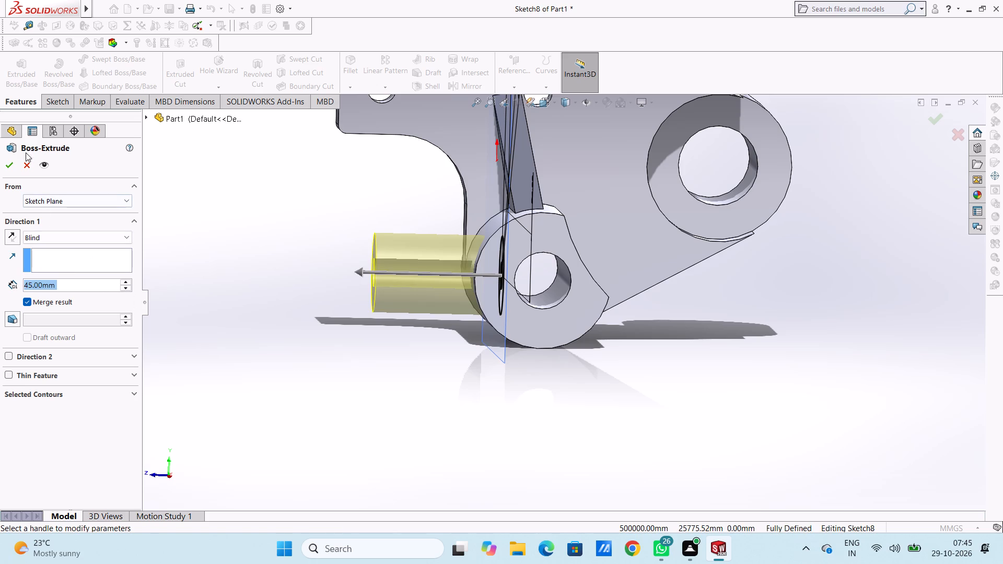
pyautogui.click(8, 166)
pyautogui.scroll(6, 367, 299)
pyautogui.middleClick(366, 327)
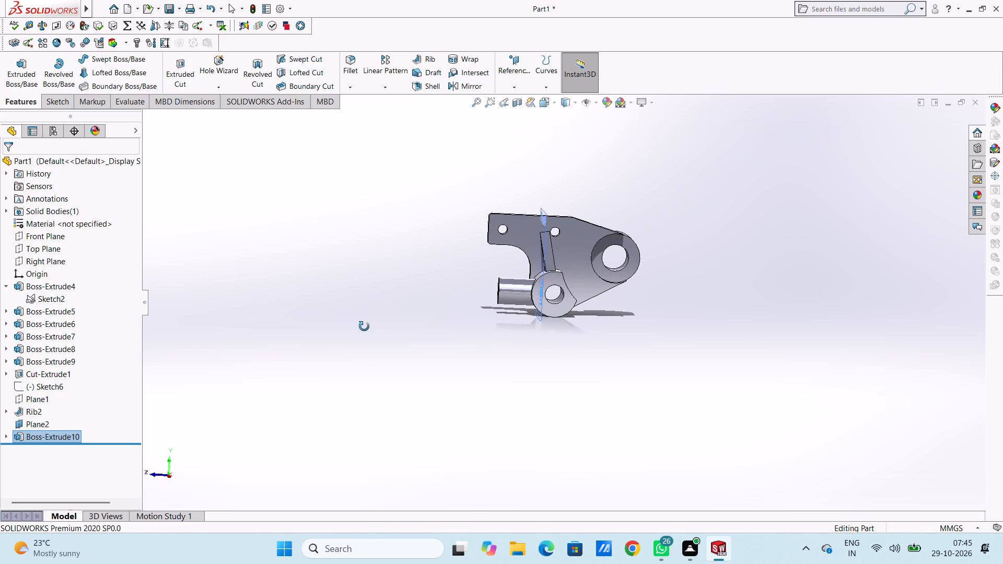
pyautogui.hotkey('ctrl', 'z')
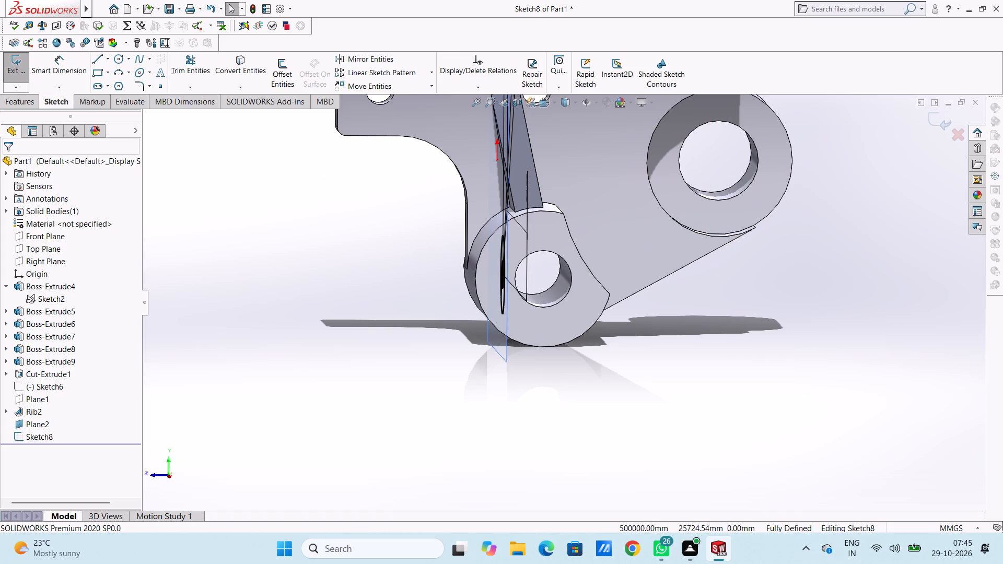
# Extrude the ring profile as a 31 mm blind boss outward from its sketch plane, merged with the bracket.
pyautogui.click(15, 103)
pyautogui.click(18, 73)
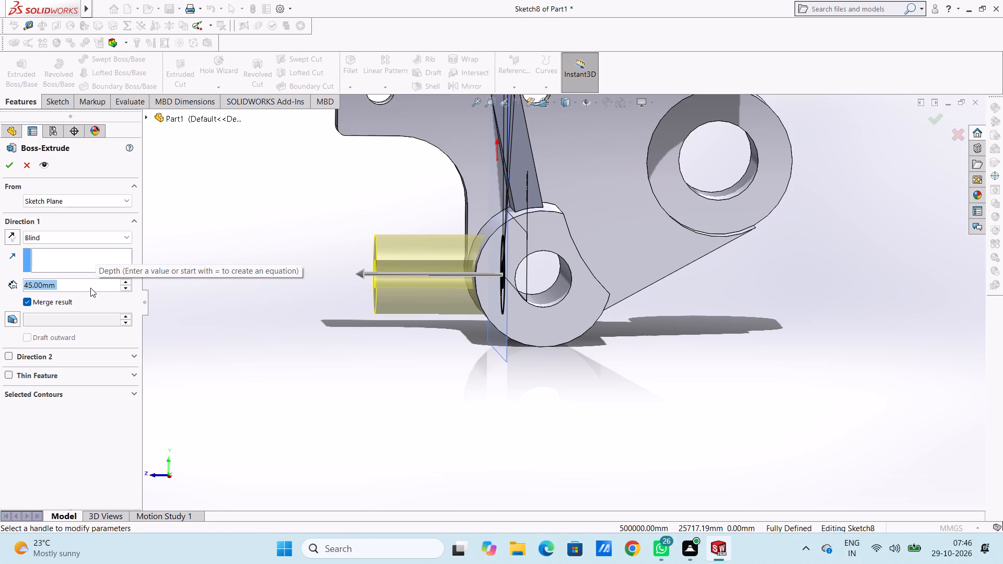
pyautogui.write('78')
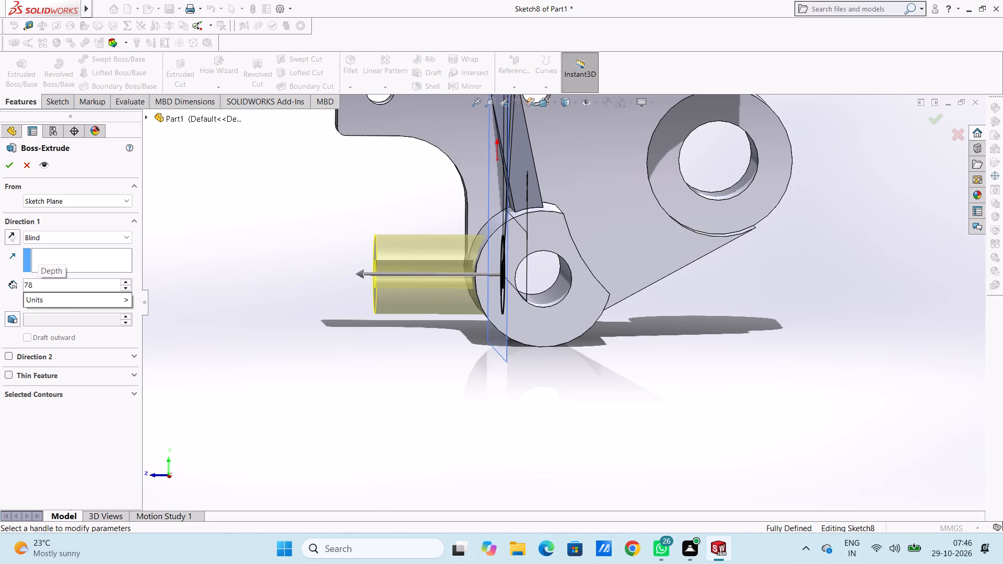
pyautogui.press('-')
pyautogui.write('65')
pyautogui.press('Return')
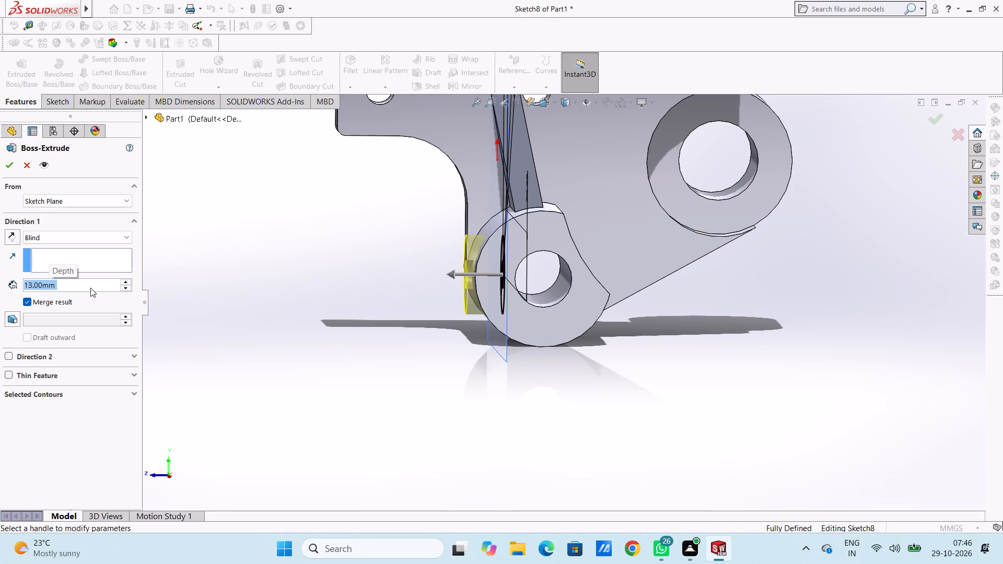
pyautogui.press('1')
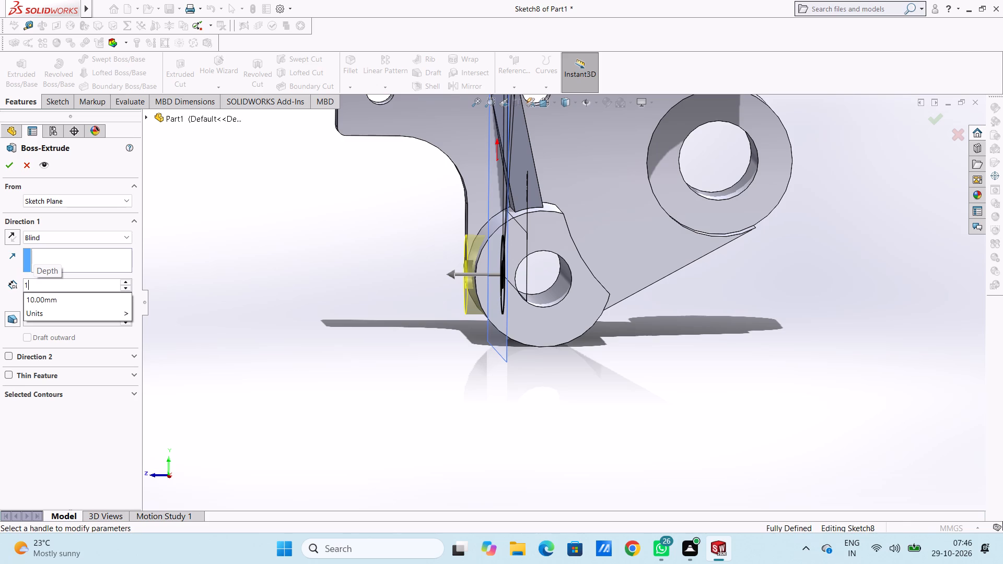
pyautogui.press('BackSpace')
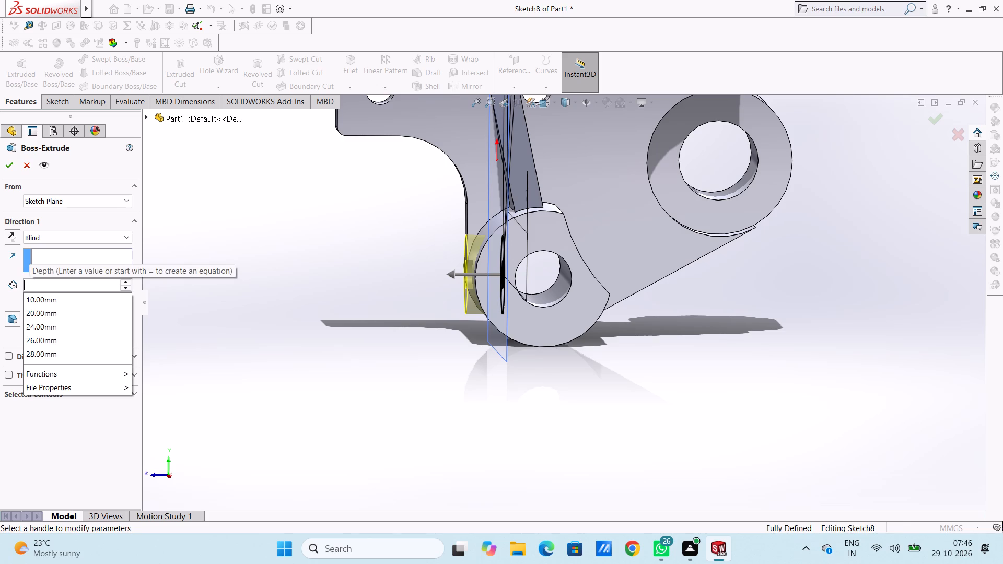
pyautogui.write('44')
pyautogui.write('-13')
pyautogui.press('Return')
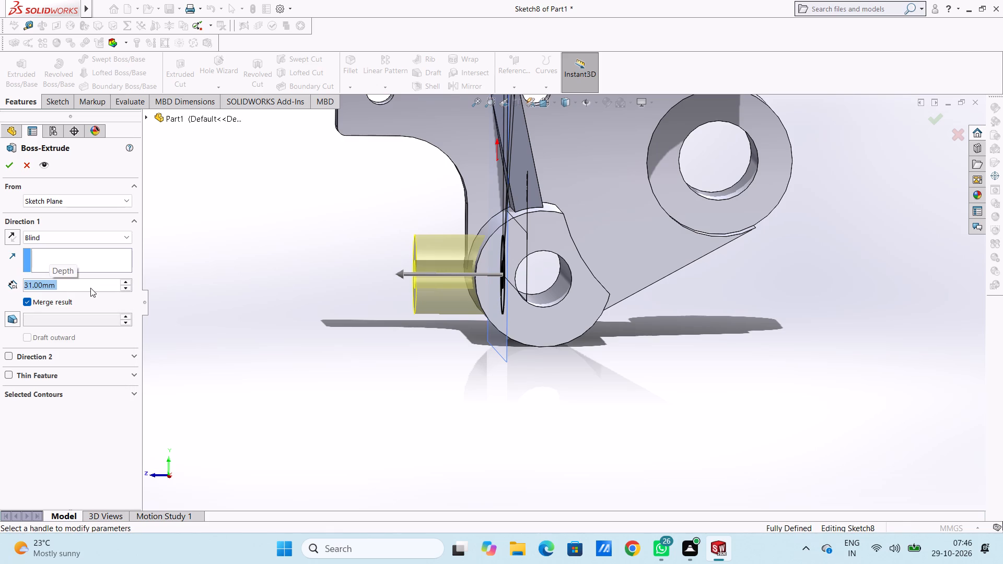
pyautogui.click(7, 161)
pyautogui.click(319, 283)
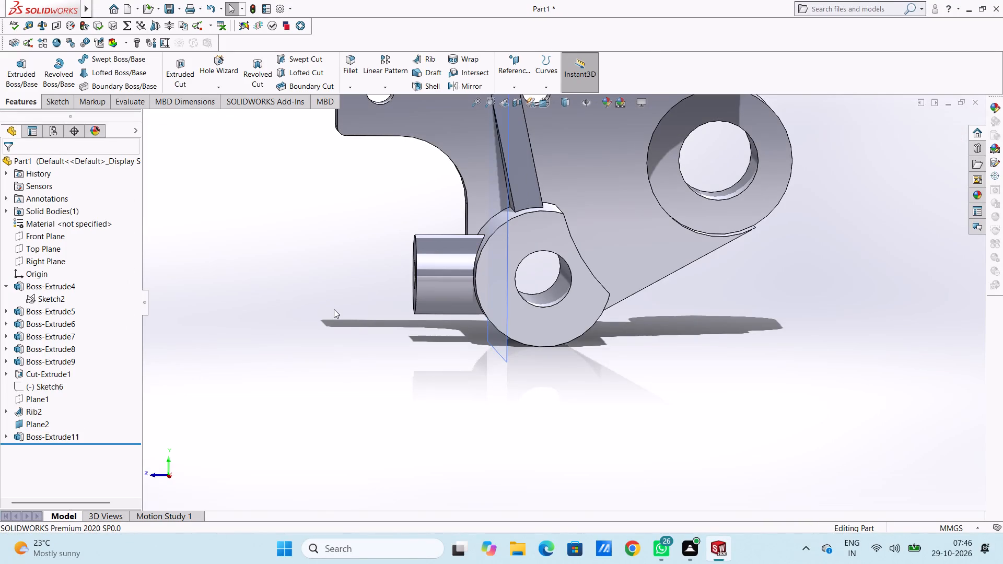
# Hide Plane2, the offset plane that carries the boss sketch.
pyautogui.scroll(5, 334, 309)
pyautogui.moveTo(380, 379); pyautogui.dragTo(373, 370, button='middle')
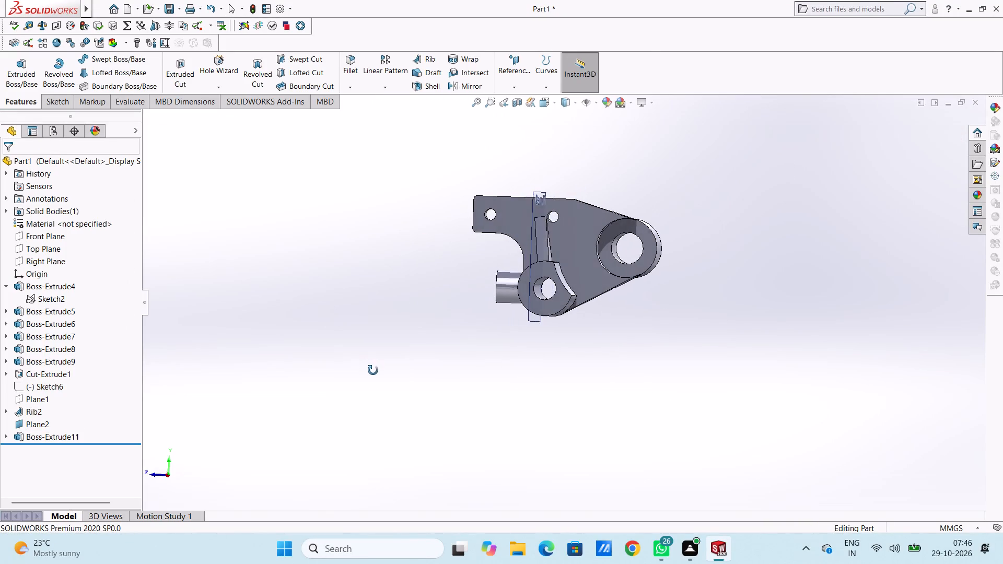
pyautogui.moveTo(373, 370); pyautogui.dragTo(351, 381, button='middle')
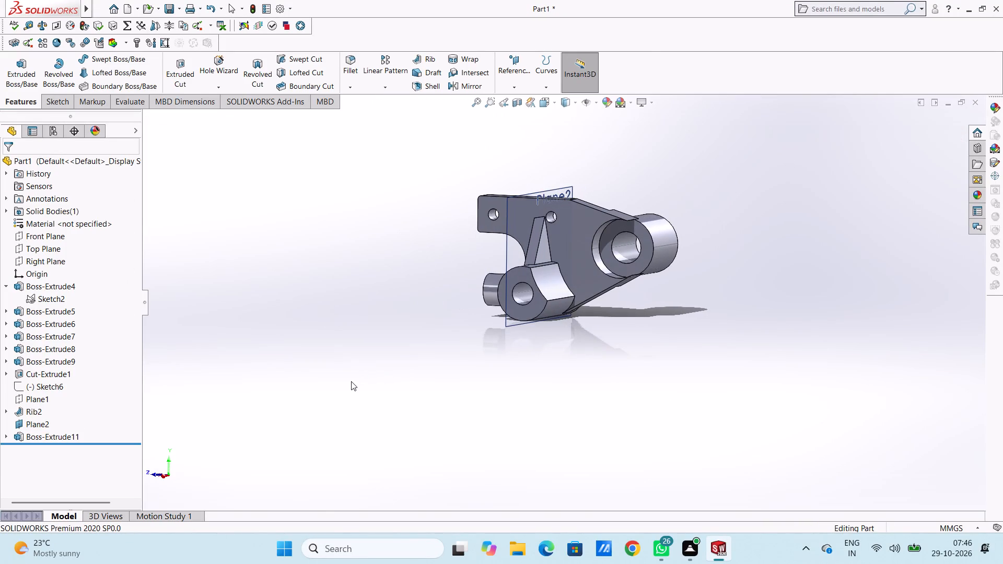
pyautogui.click(41, 401)
pyautogui.click(219, 365)
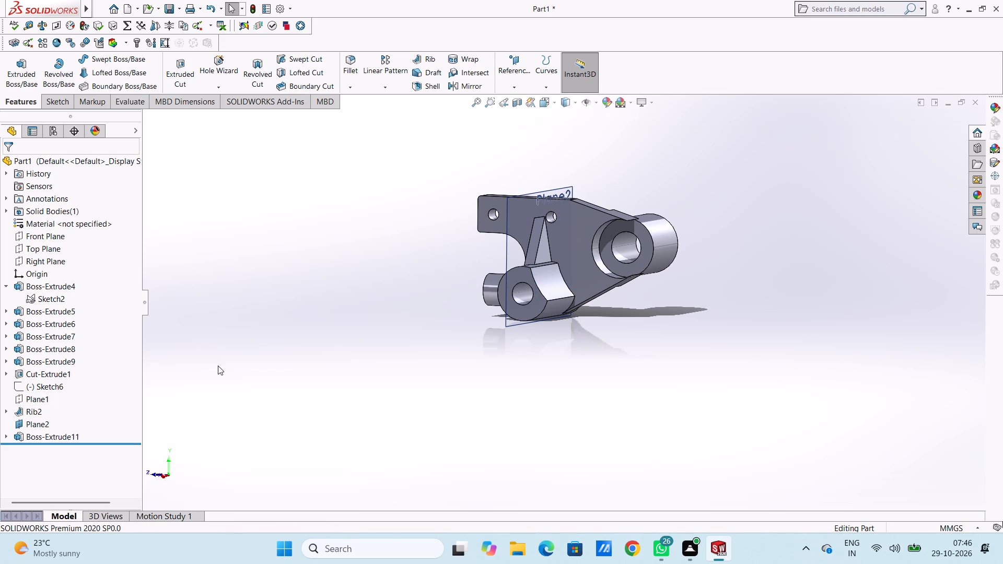
pyautogui.click(40, 425)
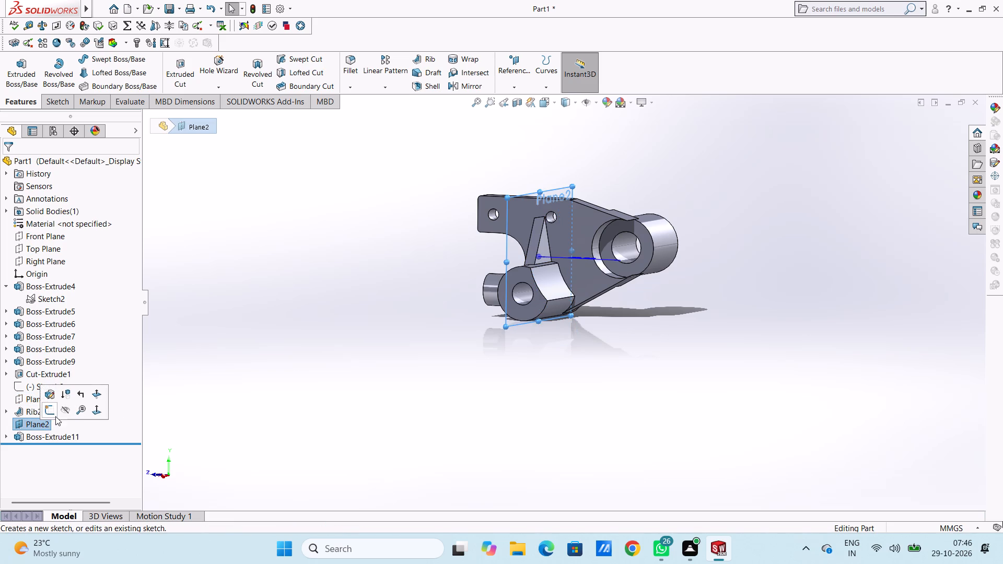
pyautogui.click(63, 407)
# Examine the new boss and its hole where they meet the lower cylinder.
pyautogui.moveTo(279, 331); pyautogui.dragTo(280, 331, button='middle')
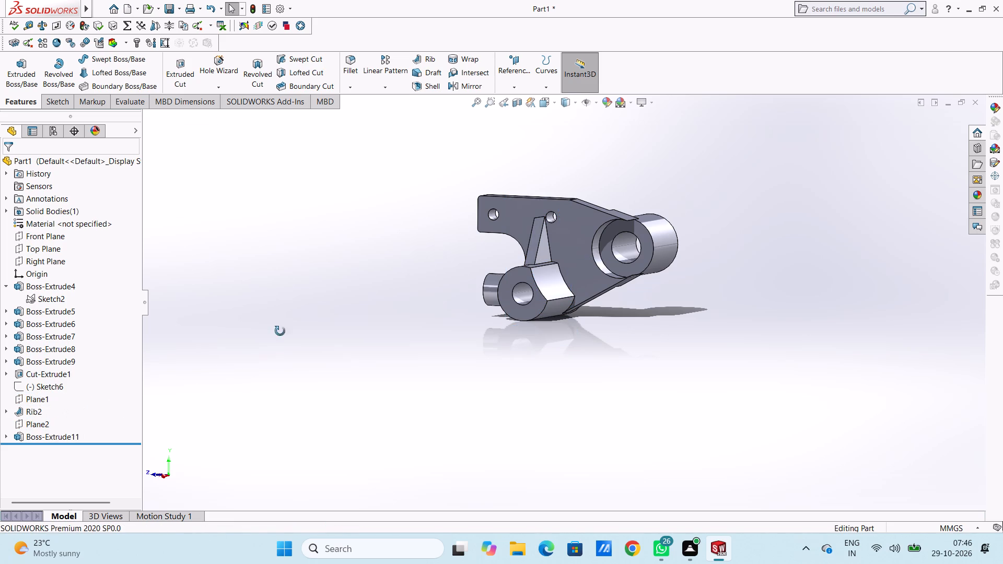
pyautogui.moveTo(280, 331); pyautogui.dragTo(333, 340, button='middle')
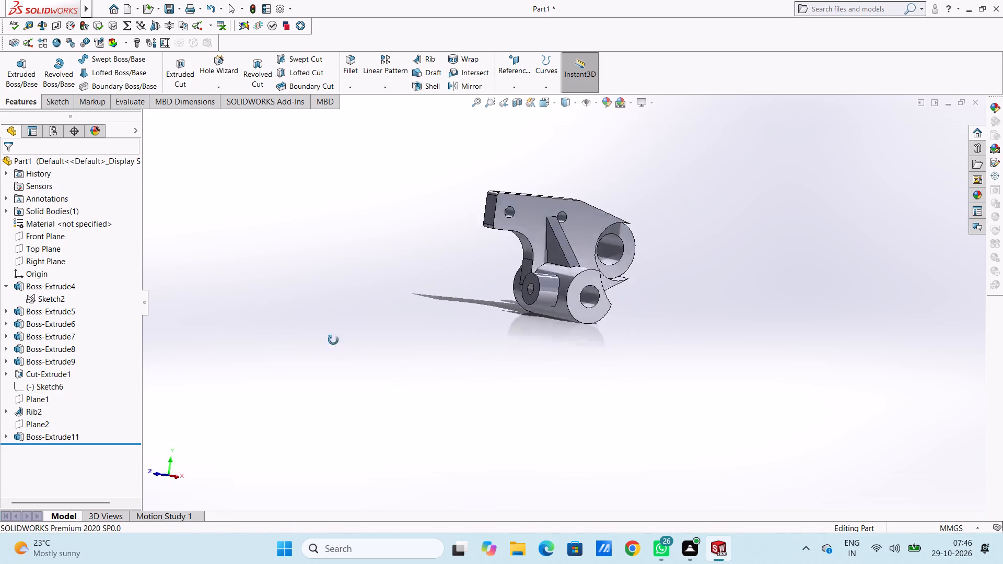
pyautogui.moveTo(333, 340); pyautogui.dragTo(416, 312, button='middle')
pyautogui.moveTo(418, 297); pyautogui.dragTo(351, 320, button='middle')
pyautogui.scroll(-6, 575, 317)
pyautogui.moveTo(553, 239); pyautogui.dragTo(591, 262, button='middle')
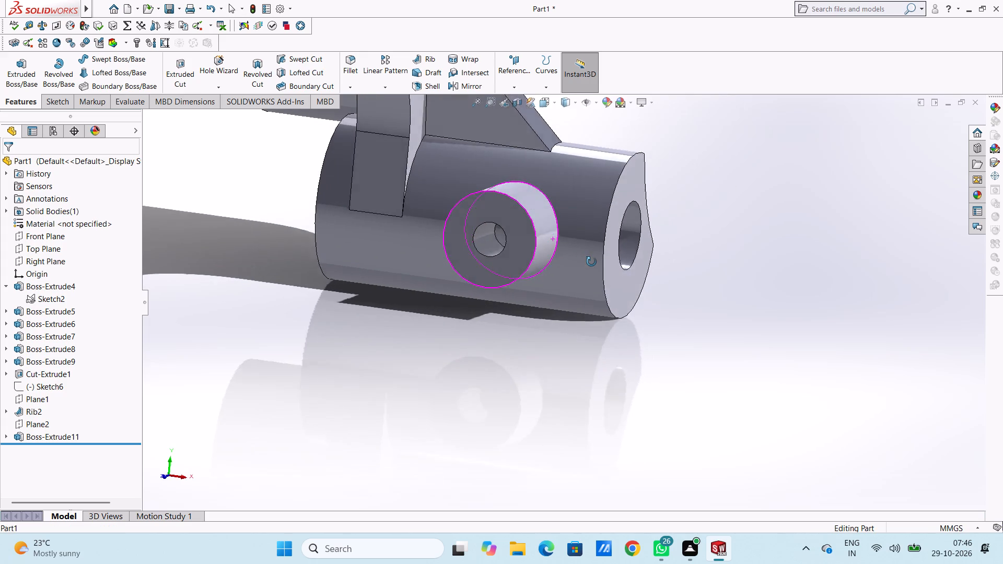
pyautogui.moveTo(591, 262); pyautogui.dragTo(581, 252, button='middle')
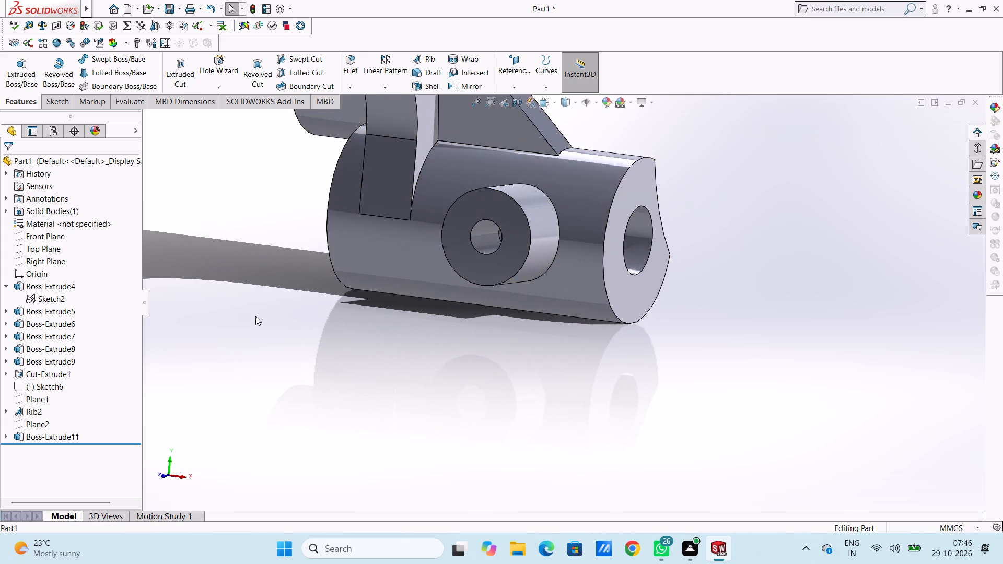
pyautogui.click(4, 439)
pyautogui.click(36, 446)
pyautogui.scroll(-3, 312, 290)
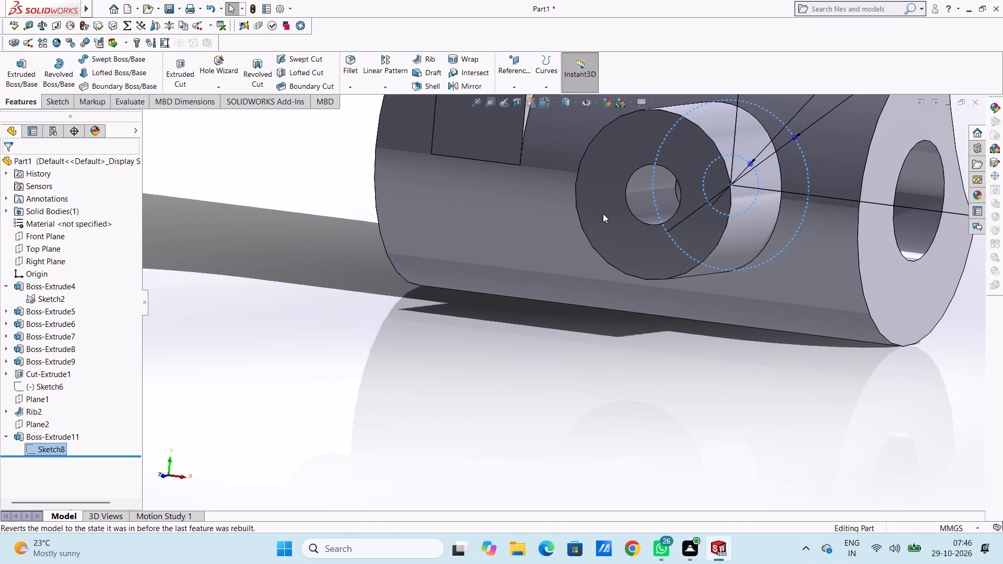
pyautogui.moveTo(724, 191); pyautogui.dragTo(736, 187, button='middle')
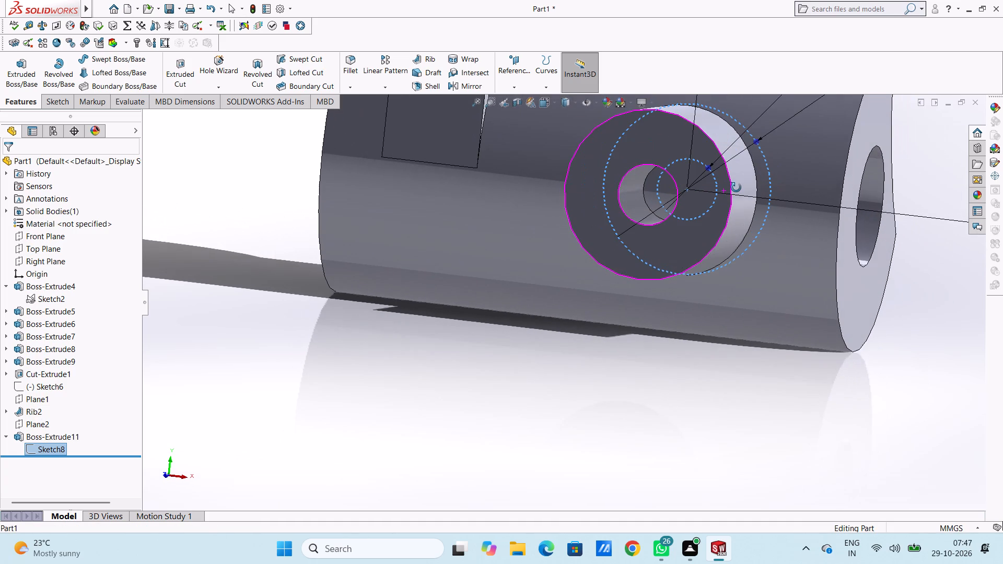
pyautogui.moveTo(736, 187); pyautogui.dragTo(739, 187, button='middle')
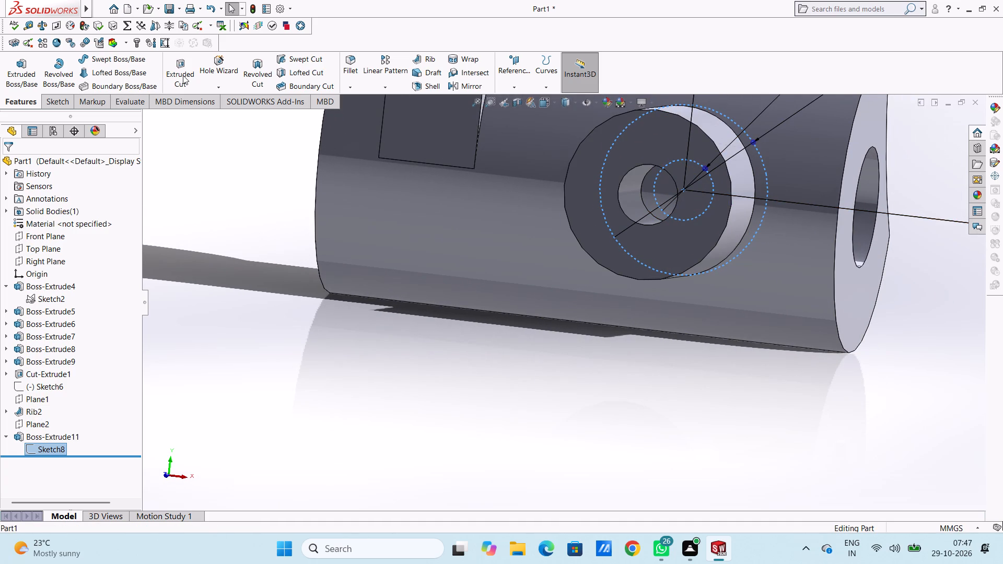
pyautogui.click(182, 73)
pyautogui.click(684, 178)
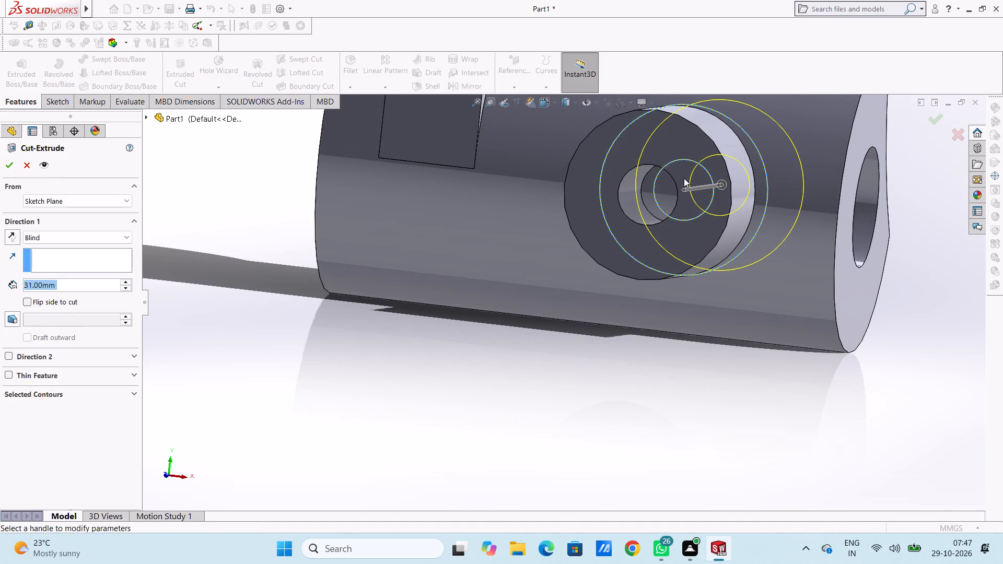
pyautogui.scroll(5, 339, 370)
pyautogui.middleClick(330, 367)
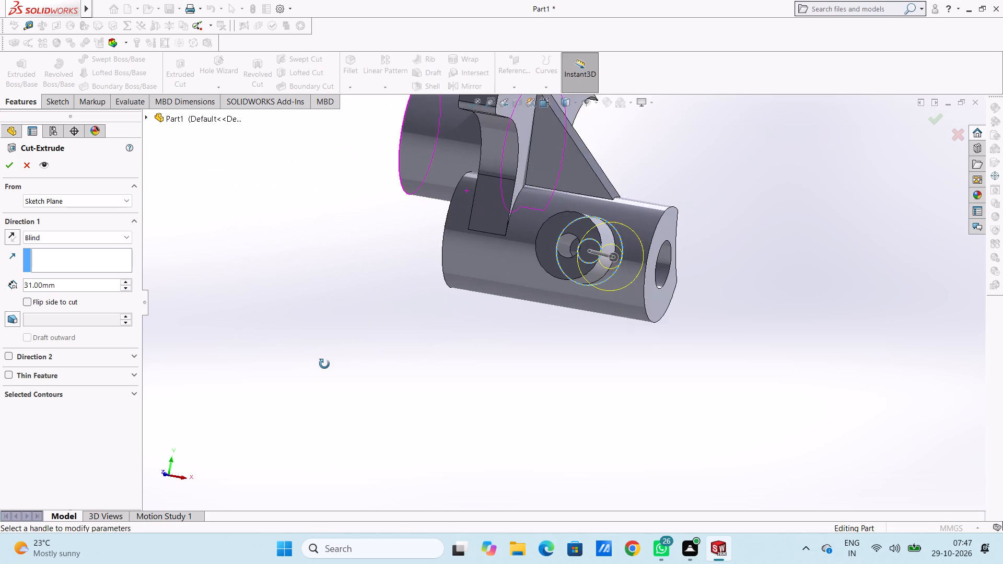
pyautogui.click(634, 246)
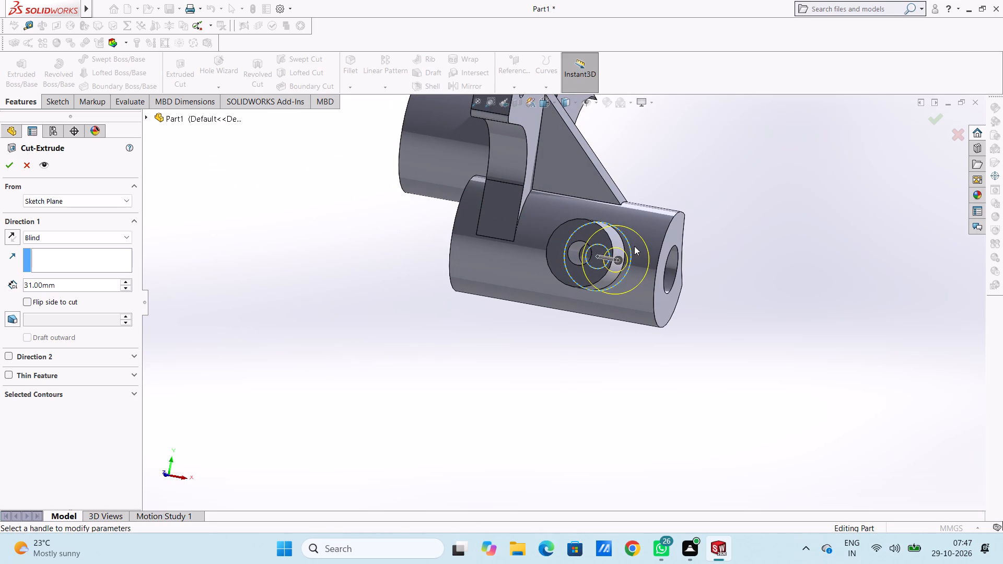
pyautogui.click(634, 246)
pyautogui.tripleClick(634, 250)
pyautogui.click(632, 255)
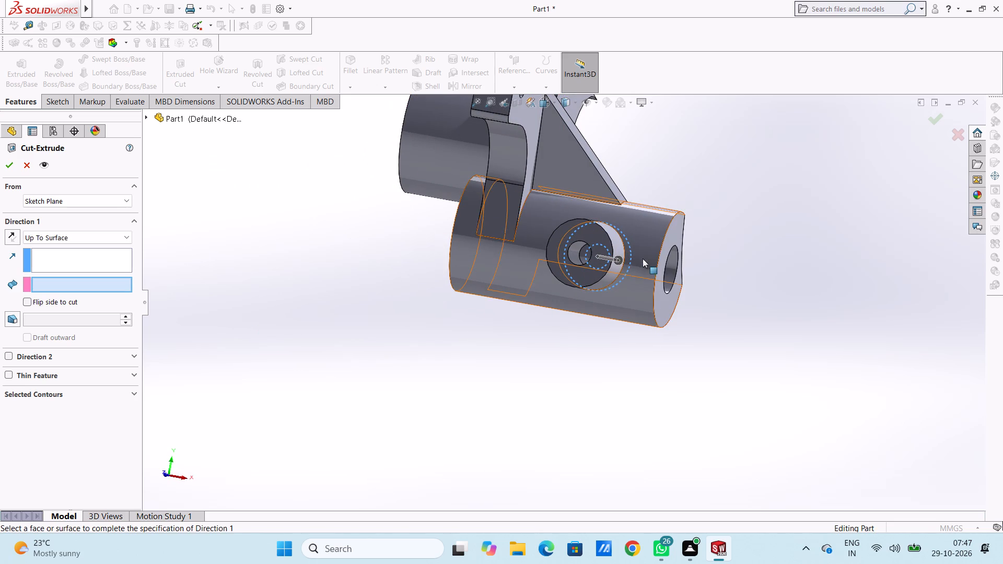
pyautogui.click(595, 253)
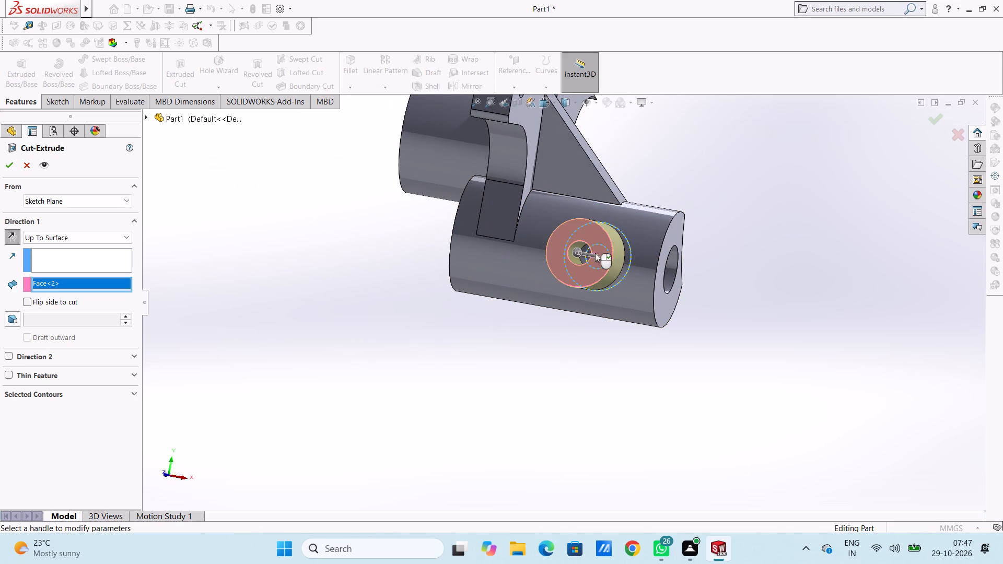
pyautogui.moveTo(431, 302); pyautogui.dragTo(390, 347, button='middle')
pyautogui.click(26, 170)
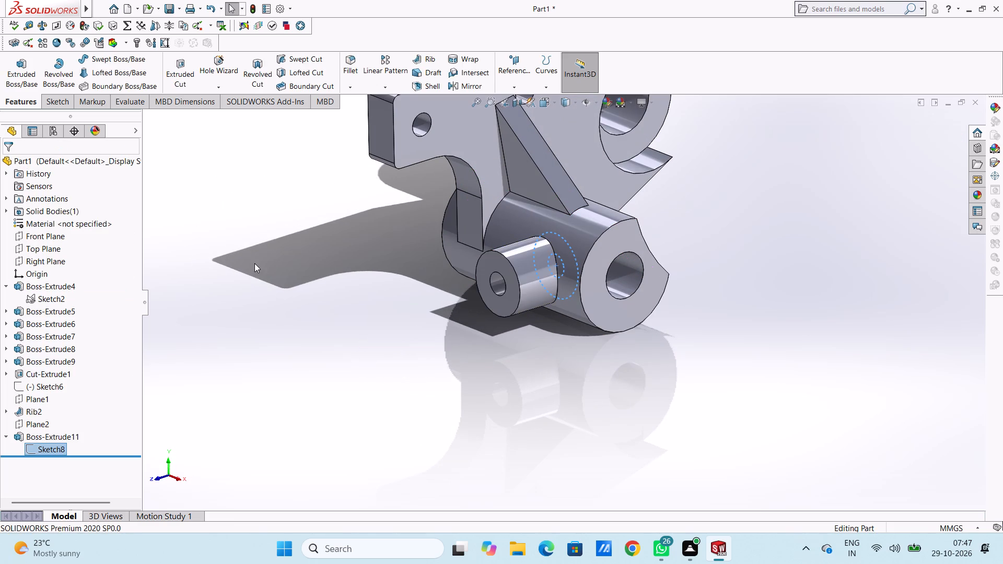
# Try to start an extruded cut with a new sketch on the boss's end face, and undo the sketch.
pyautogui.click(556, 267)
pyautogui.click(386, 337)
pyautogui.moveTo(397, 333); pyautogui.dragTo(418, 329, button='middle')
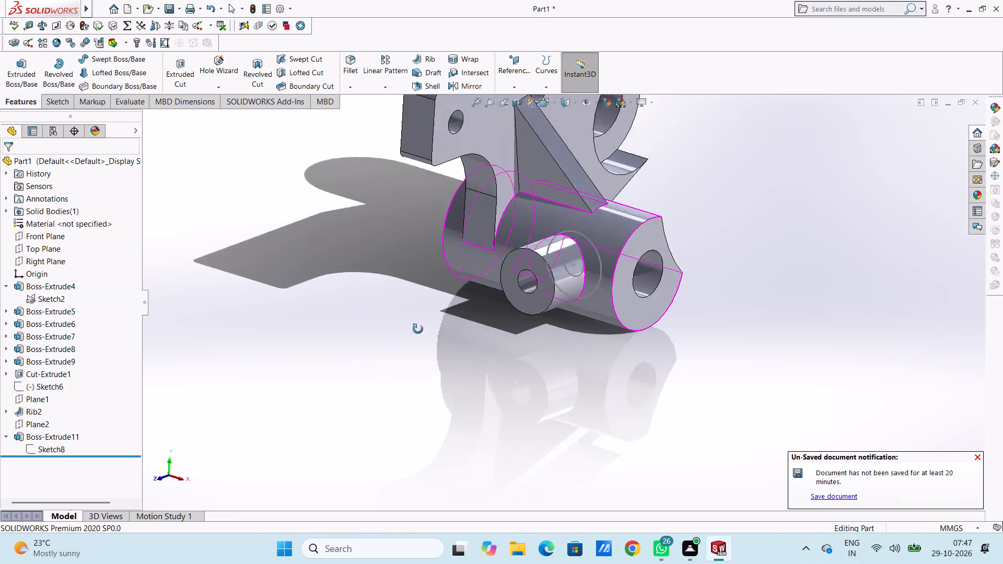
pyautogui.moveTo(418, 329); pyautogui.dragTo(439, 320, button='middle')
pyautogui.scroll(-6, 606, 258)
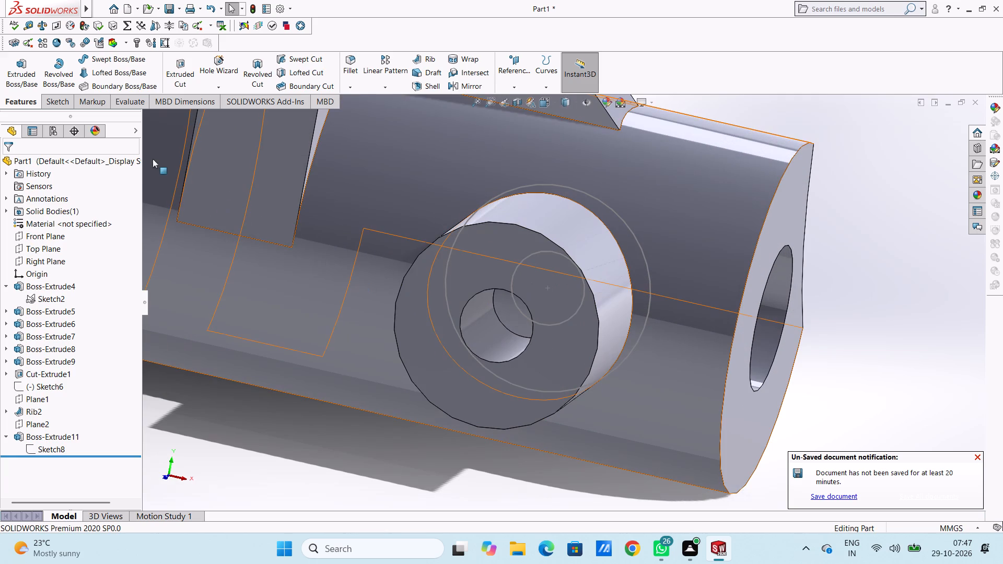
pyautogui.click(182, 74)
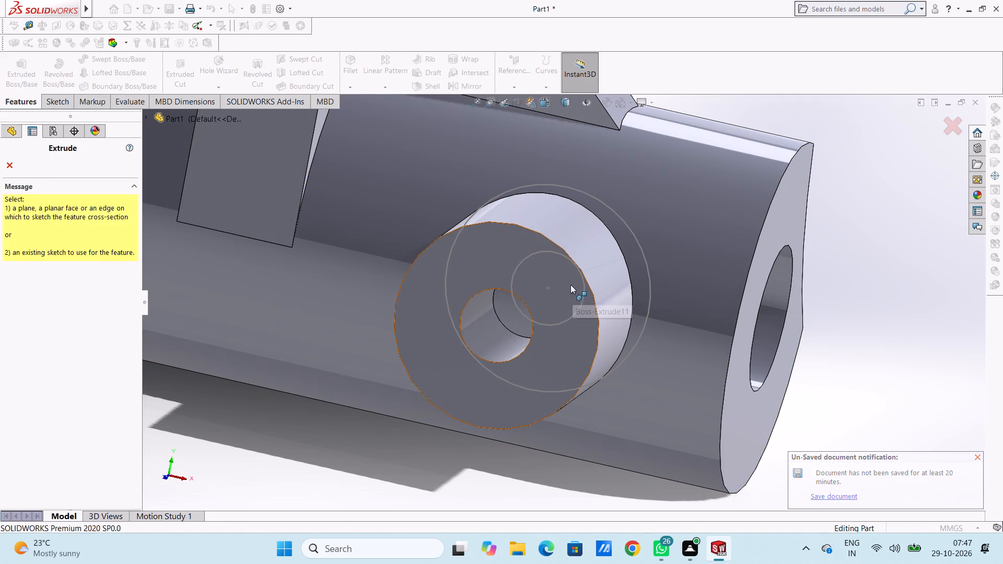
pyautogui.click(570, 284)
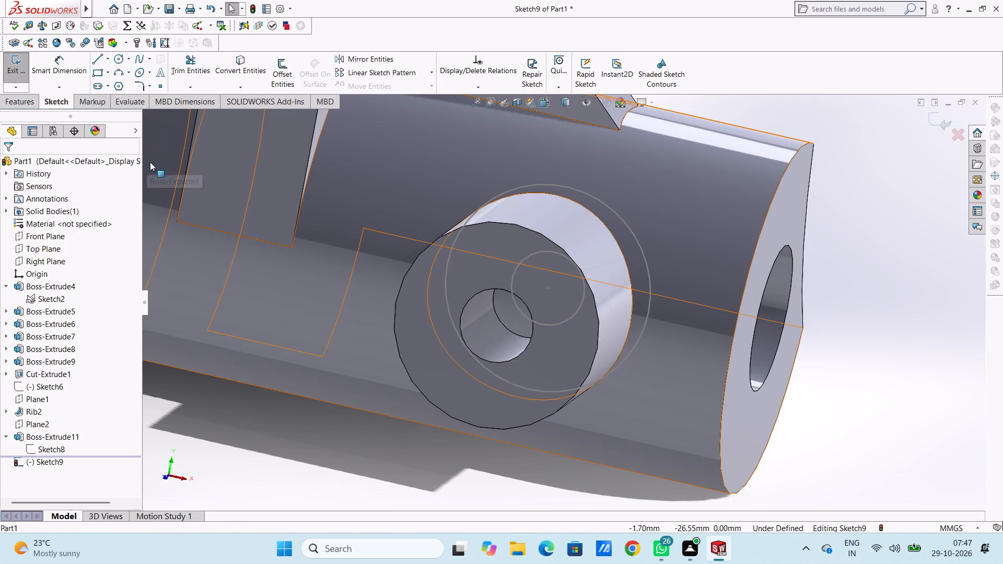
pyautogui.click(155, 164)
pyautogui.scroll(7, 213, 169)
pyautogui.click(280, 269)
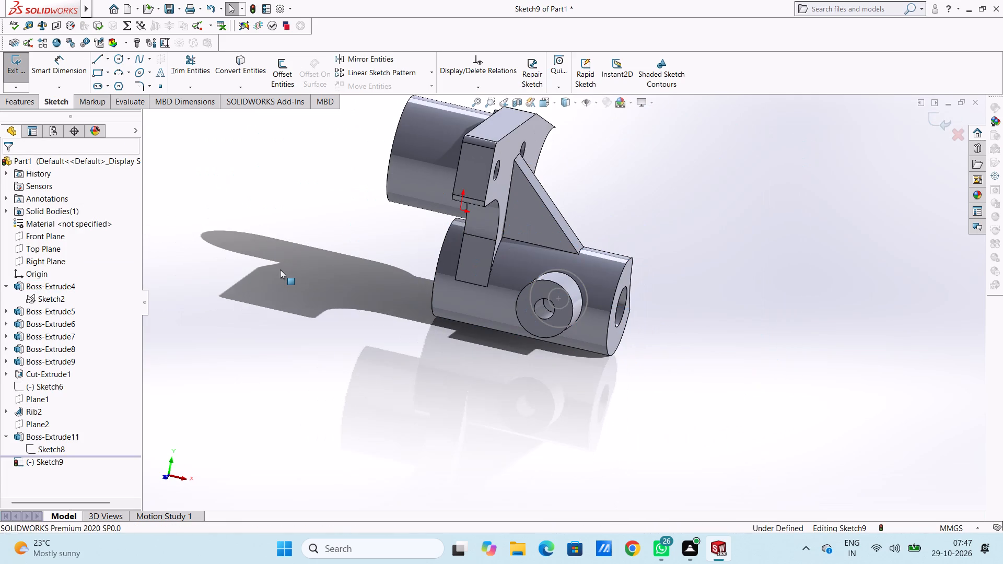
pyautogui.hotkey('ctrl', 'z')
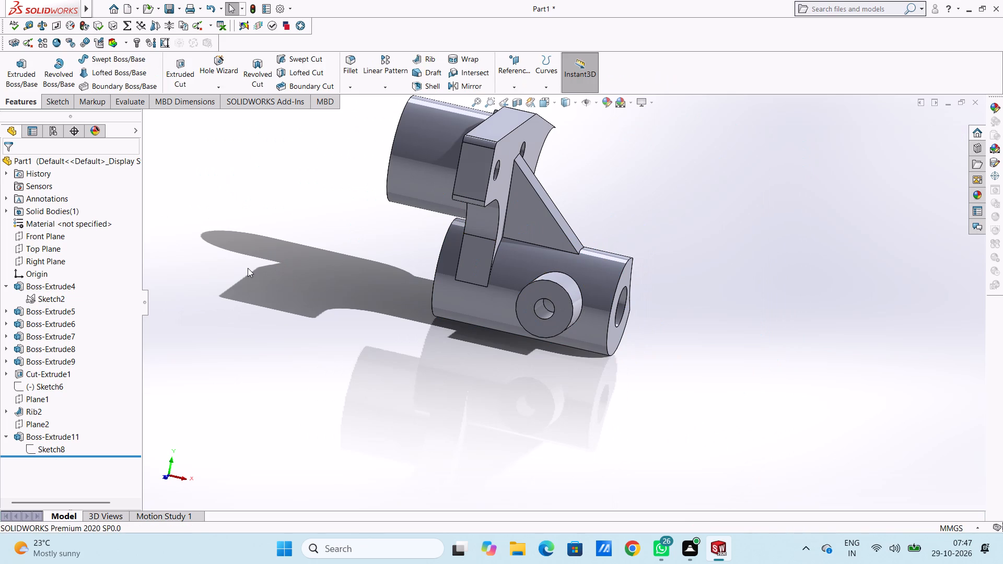
# Sketch a 5 mm radius circle on the boss's end face, concentric with and matching the edge of its hole.
pyautogui.hotkey('ctrl', '1')
pyautogui.scroll(4, 238, 268)
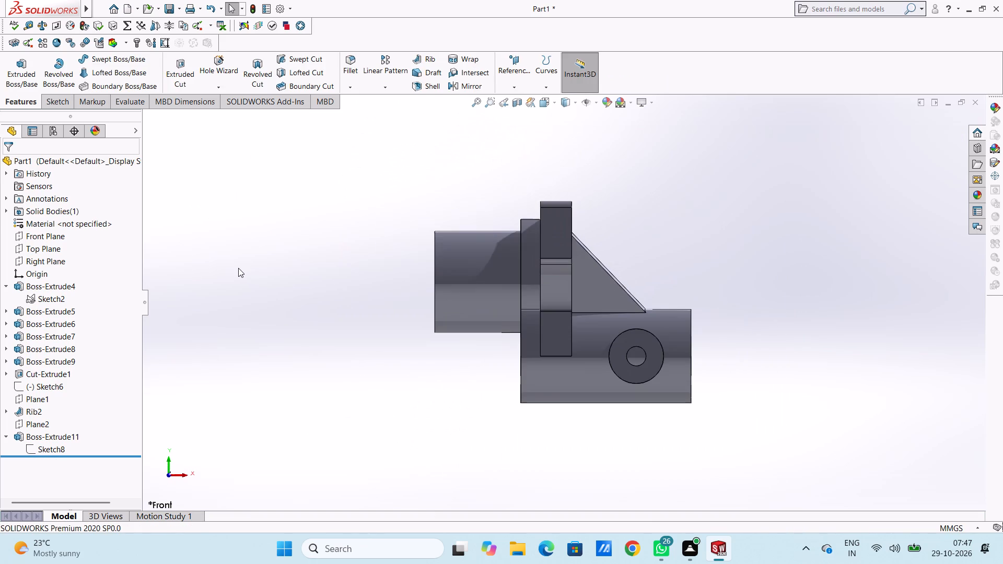
pyautogui.scroll(-4, 622, 371)
pyautogui.click(599, 283)
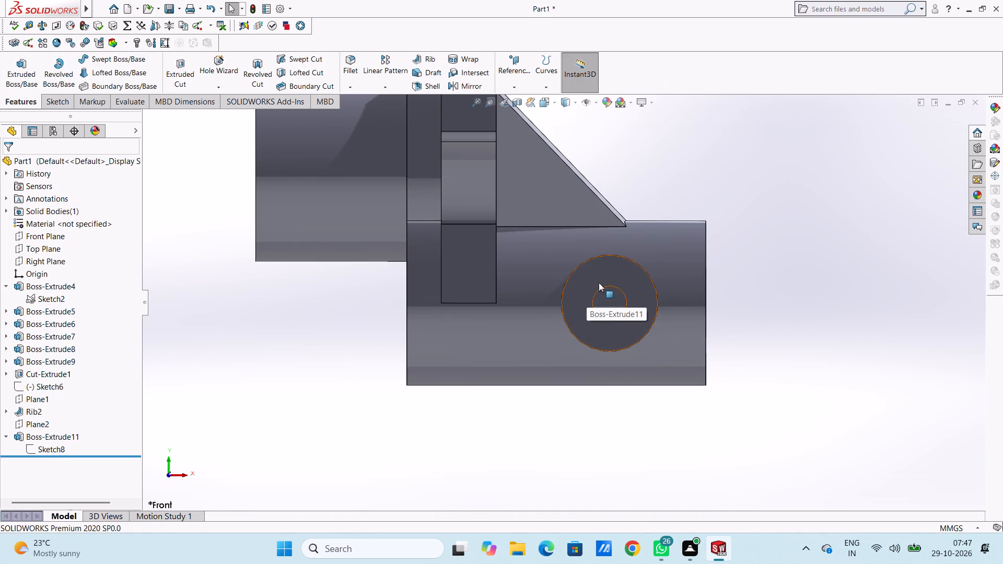
pyautogui.click(639, 255)
pyautogui.click(658, 177)
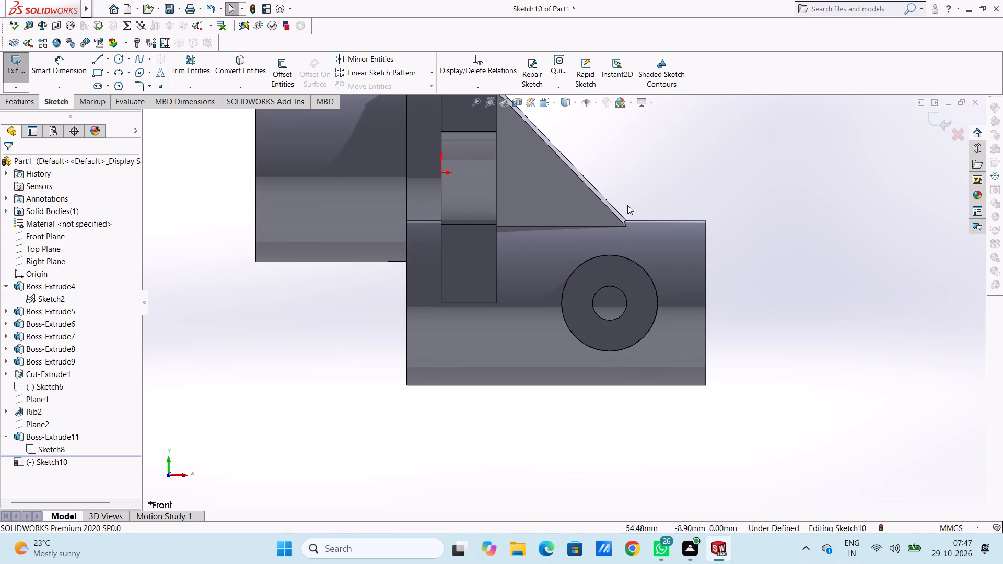
pyautogui.click(118, 61)
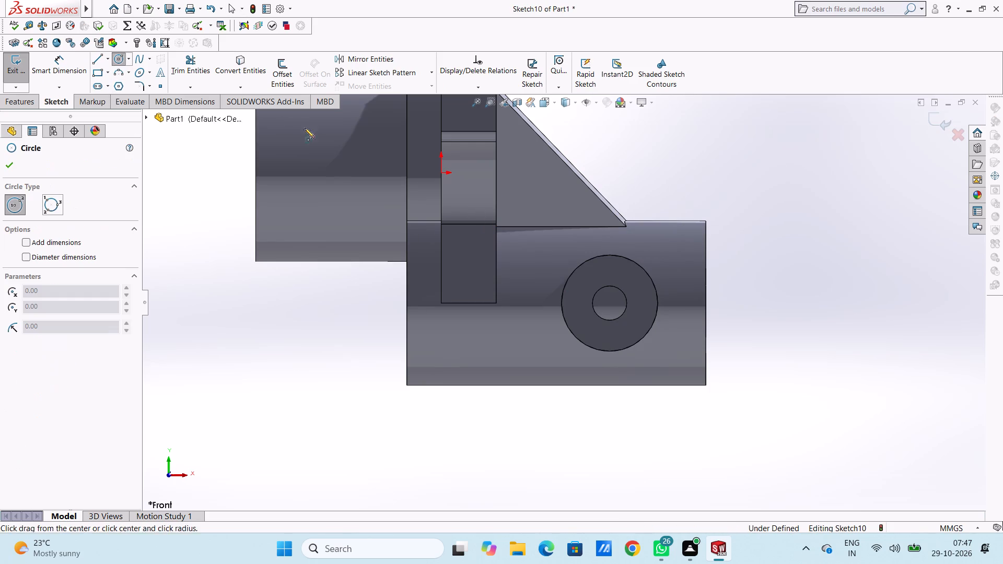
pyautogui.scroll(-4, 612, 288)
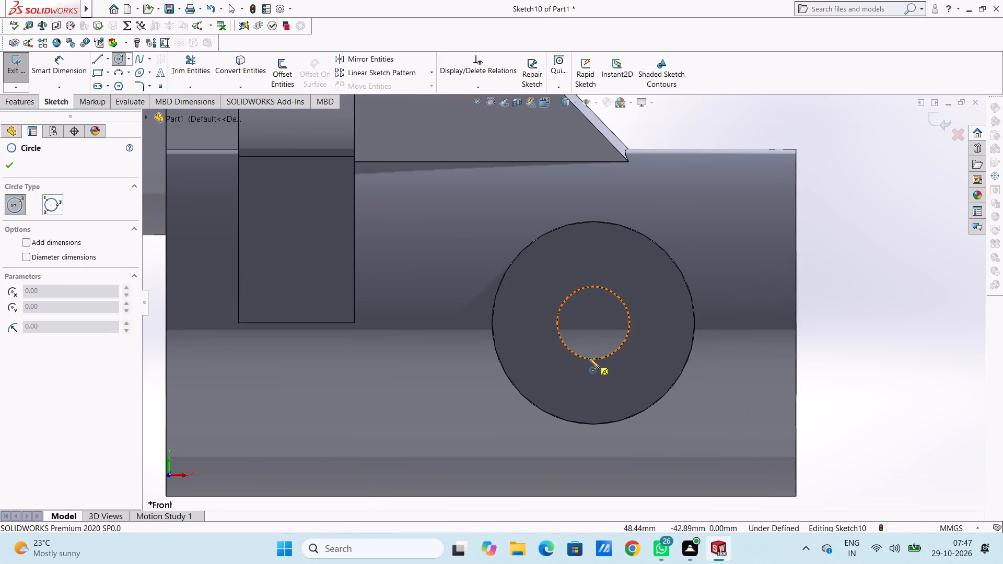
pyautogui.click(593, 323)
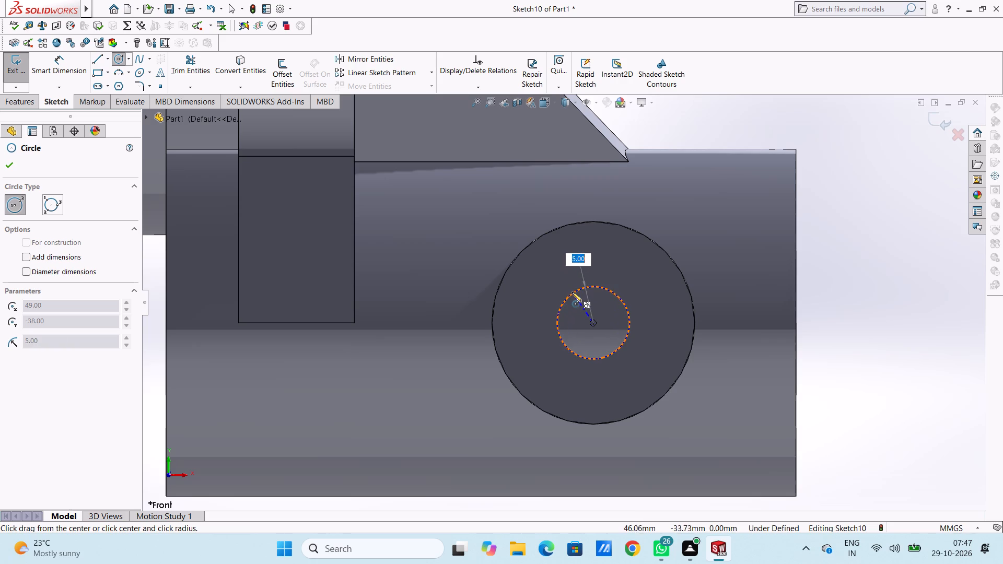
pyautogui.click(572, 292)
pyautogui.click(10, 164)
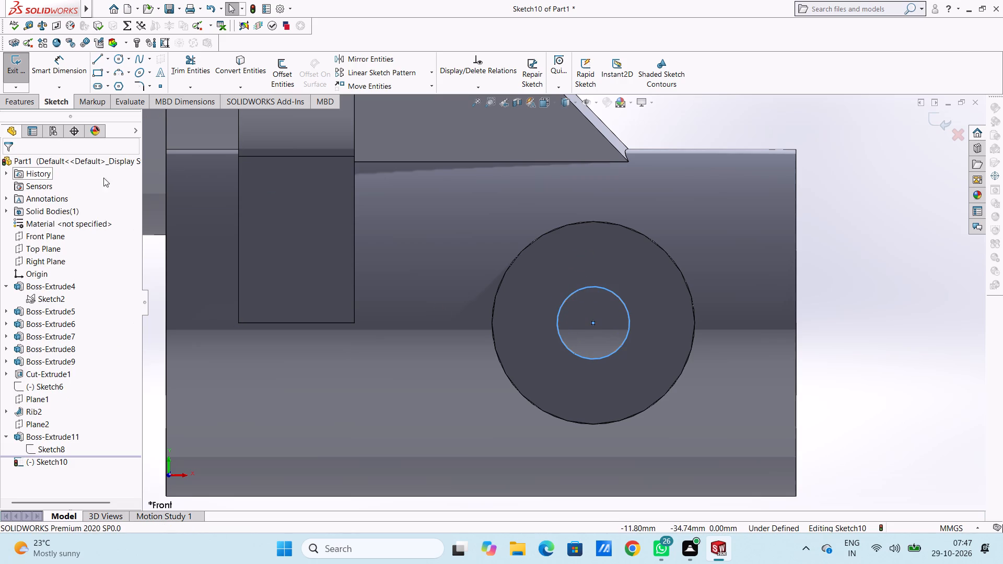
pyautogui.click(859, 174)
pyautogui.scroll(5, 687, 263)
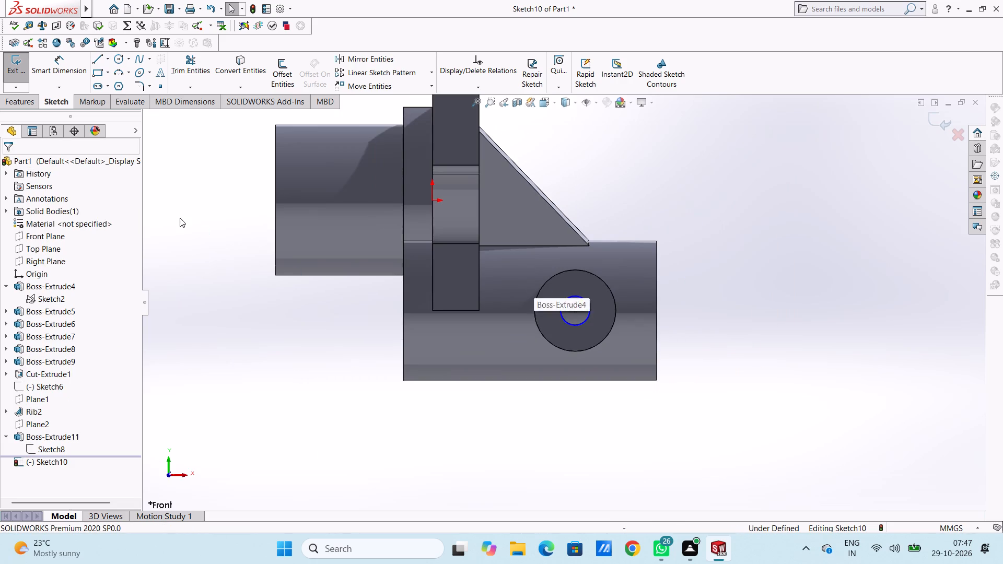
# Dimension the circle's diameter at 10 mm.
pyautogui.click(75, 77)
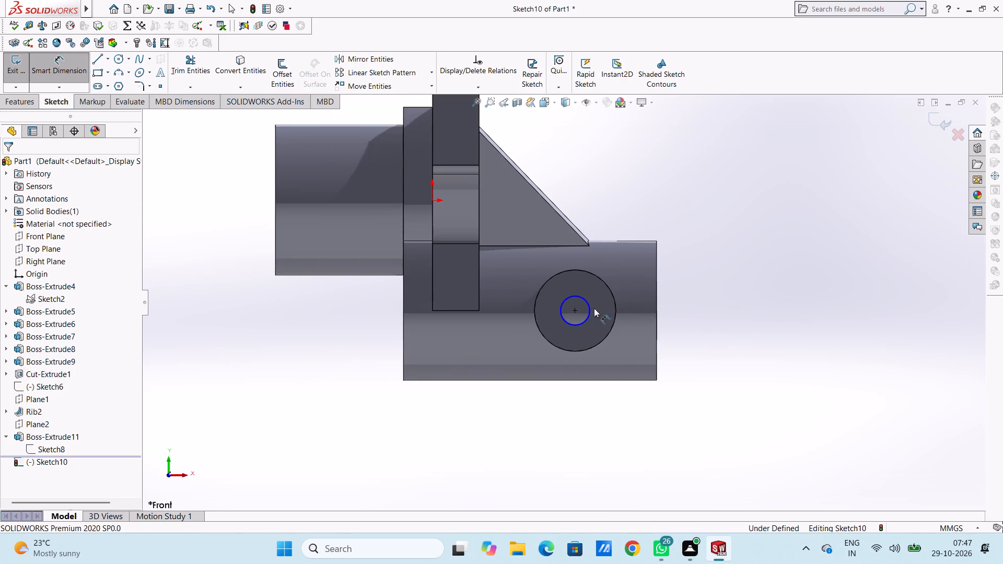
pyautogui.click(587, 303)
pyautogui.click(743, 186)
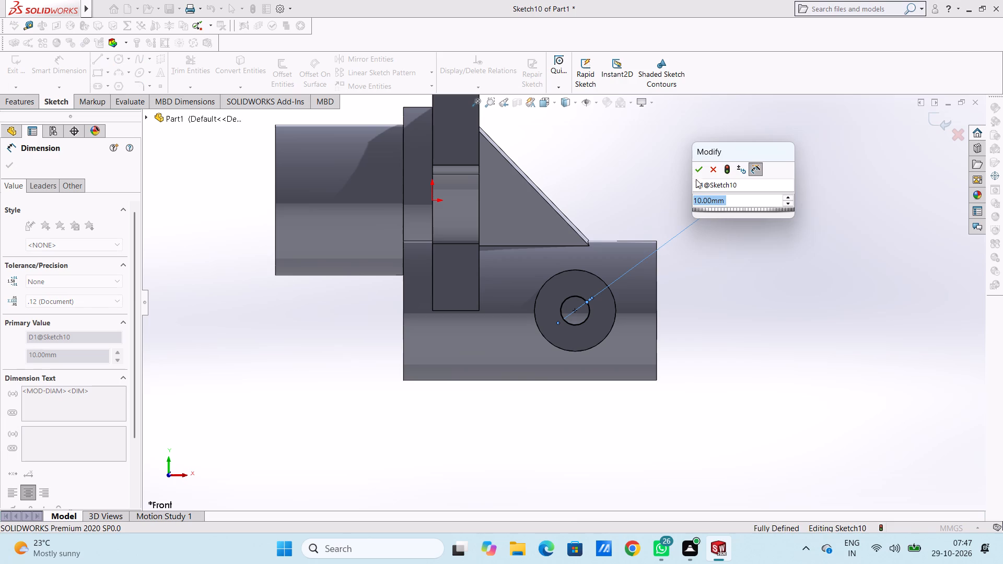
pyautogui.click(696, 175)
pyautogui.click(681, 180)
pyautogui.moveTo(628, 189); pyautogui.dragTo(611, 214, button='middle')
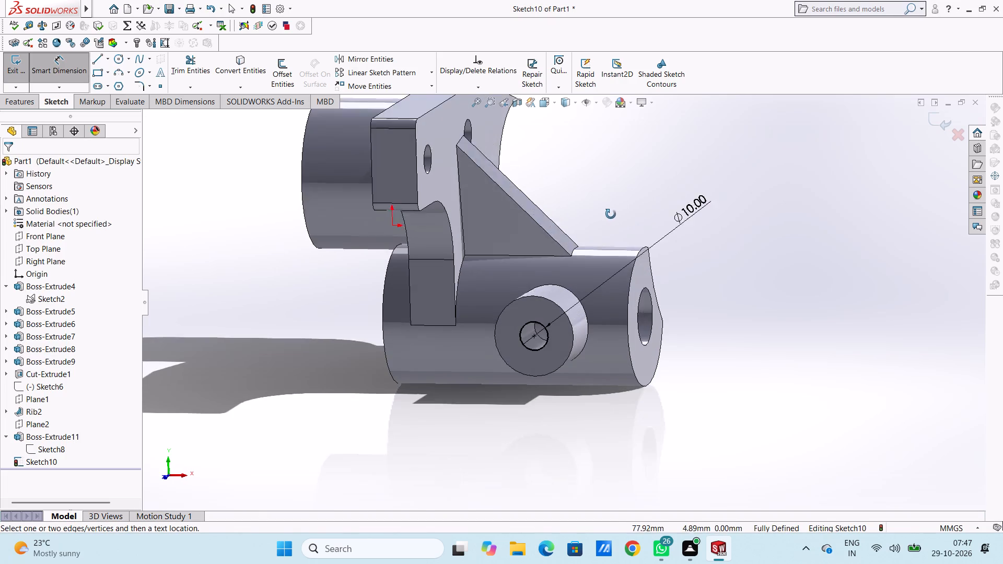
pyautogui.moveTo(611, 214); pyautogui.dragTo(609, 215, button='middle')
pyautogui.click(84, 77)
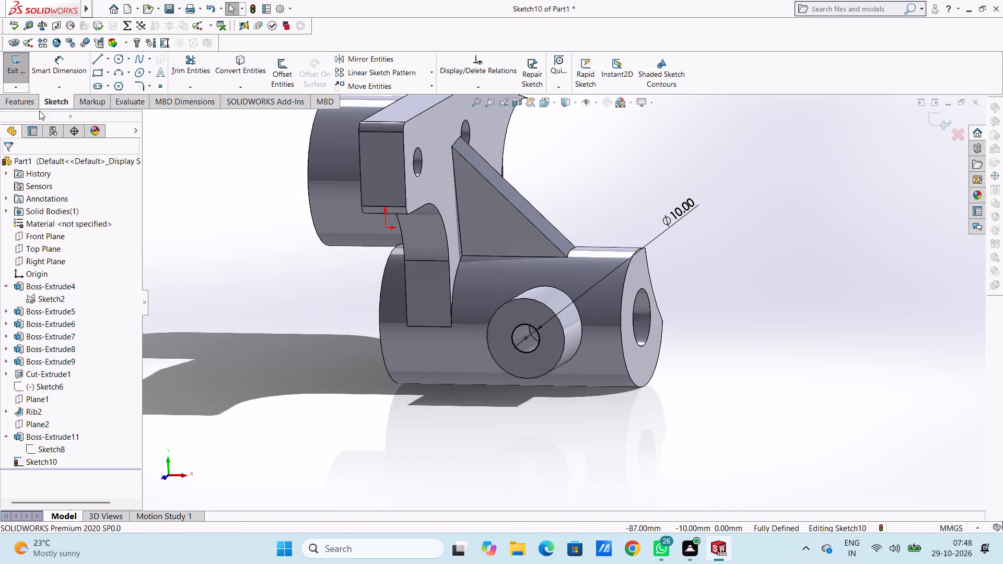
# Cut-extrude the 10 mm circle 44 mm blind from the boss's end face into the lower cylinder.
pyautogui.click(25, 97)
pyautogui.click(178, 66)
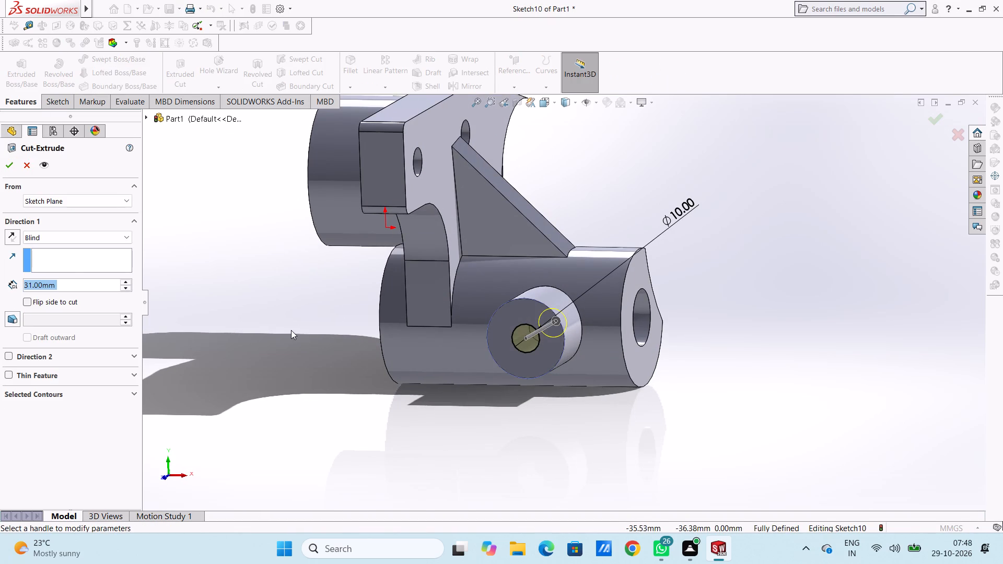
pyautogui.write('44')
pyautogui.press('Return')
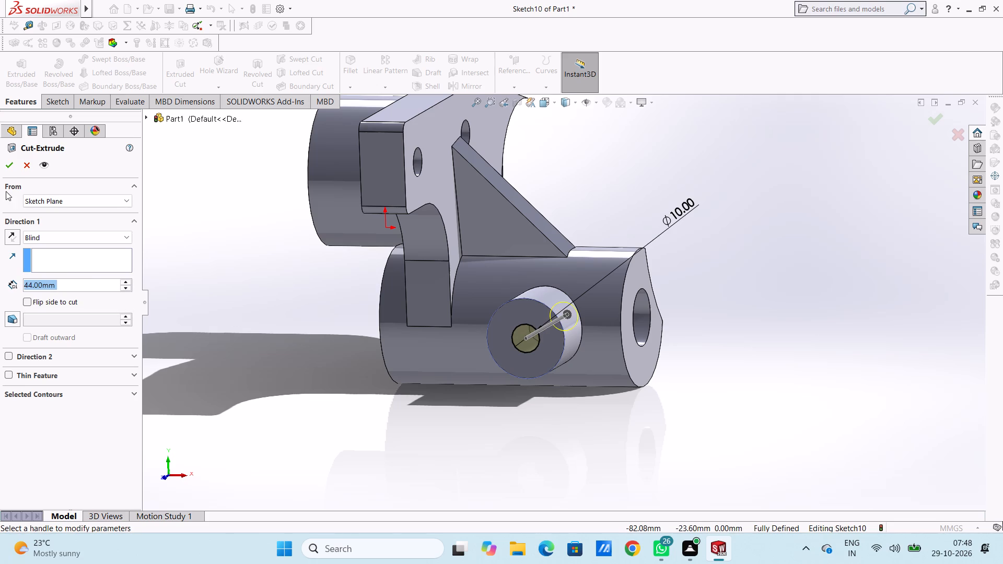
pyautogui.click(11, 167)
pyautogui.click(237, 274)
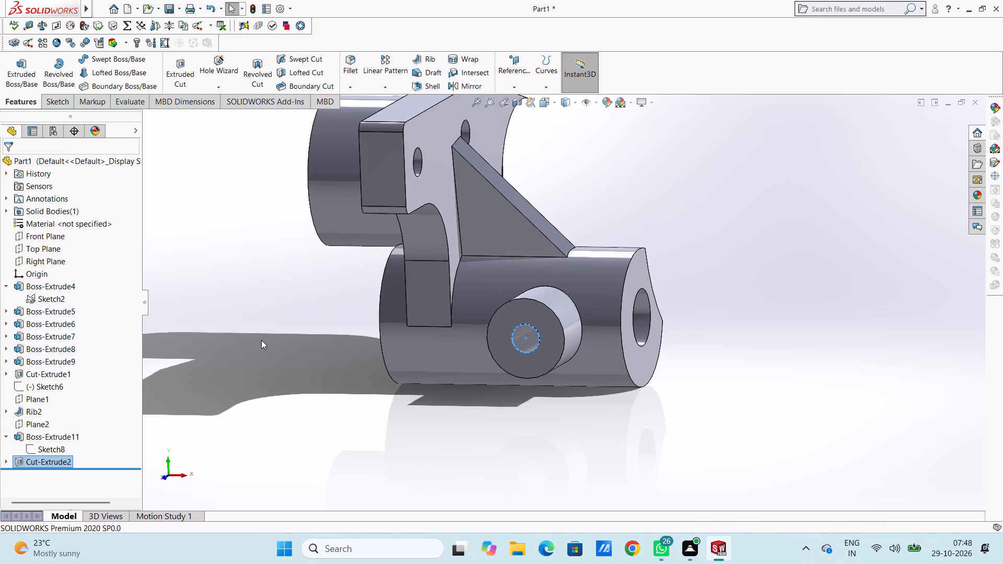
# Examine the bracket, its side boss and the new hole cut from several angles.
pyautogui.moveTo(263, 340); pyautogui.dragTo(179, 335, button='middle')
pyautogui.scroll(4, 195, 330)
pyautogui.moveTo(577, 359); pyautogui.dragTo(679, 355, button='middle')
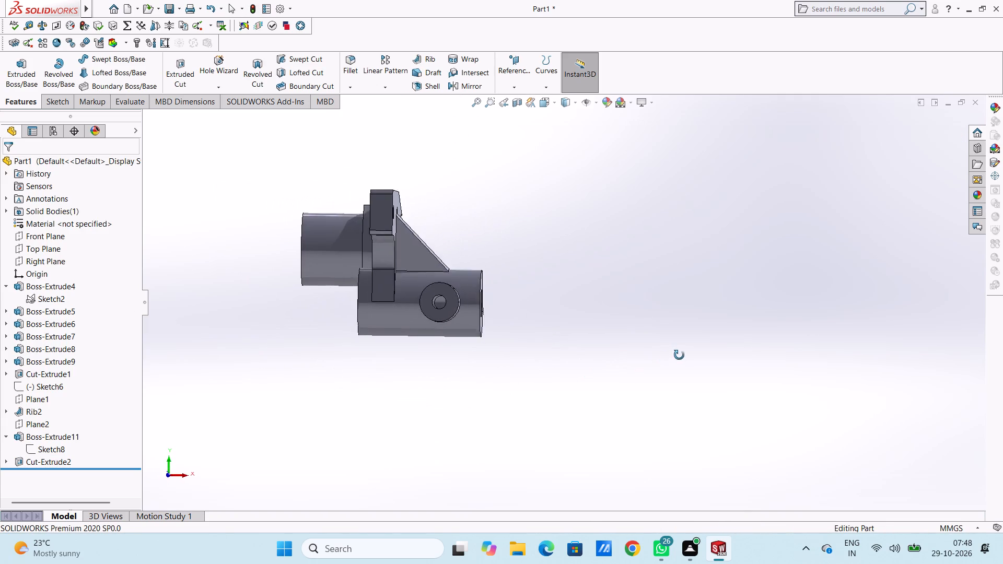
pyautogui.moveTo(679, 355); pyautogui.dragTo(657, 348, button='middle')
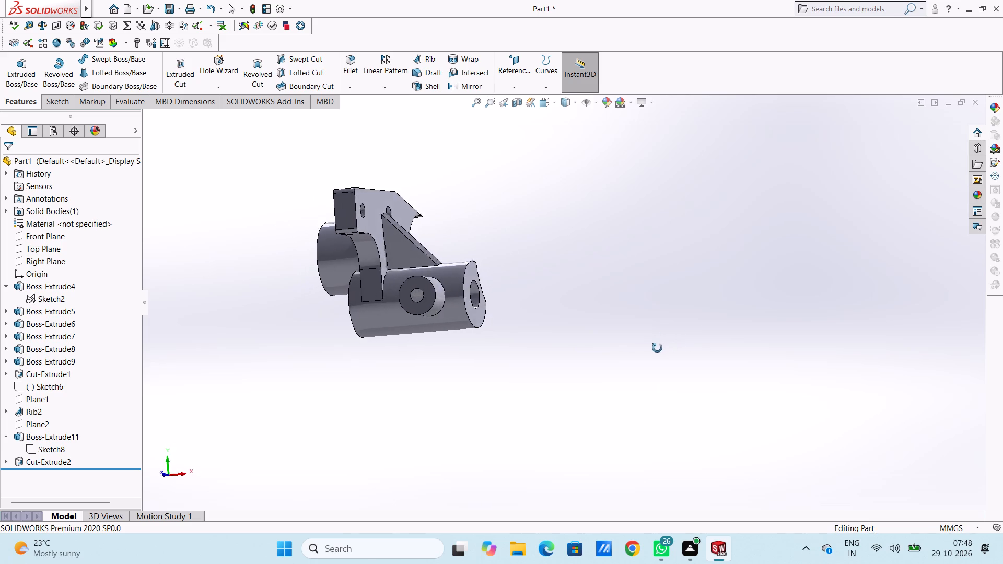
pyautogui.moveTo(657, 348); pyautogui.dragTo(624, 378, button='middle')
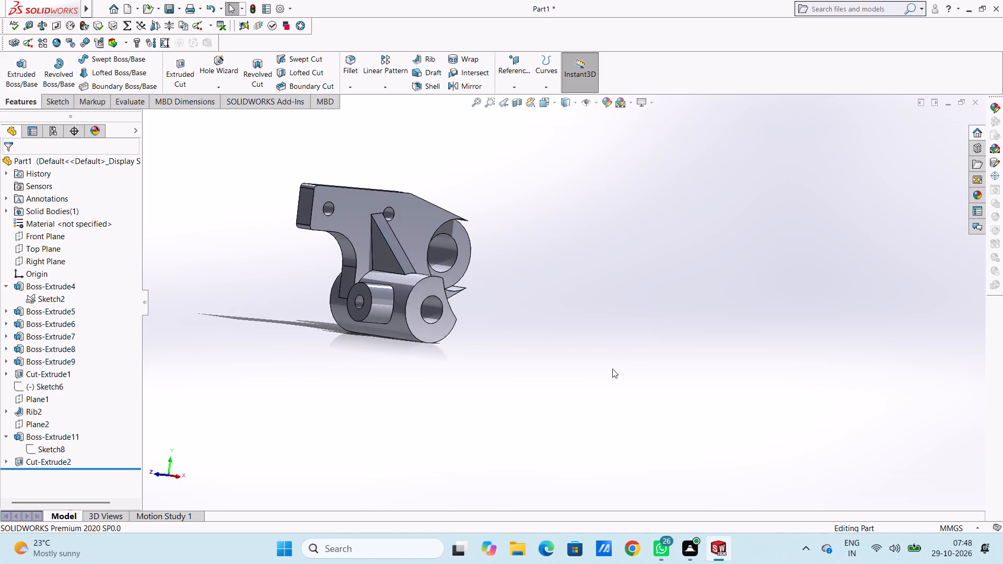
pyautogui.scroll(2, 589, 352)
pyautogui.moveTo(532, 316); pyautogui.dragTo(564, 349, button='middle')
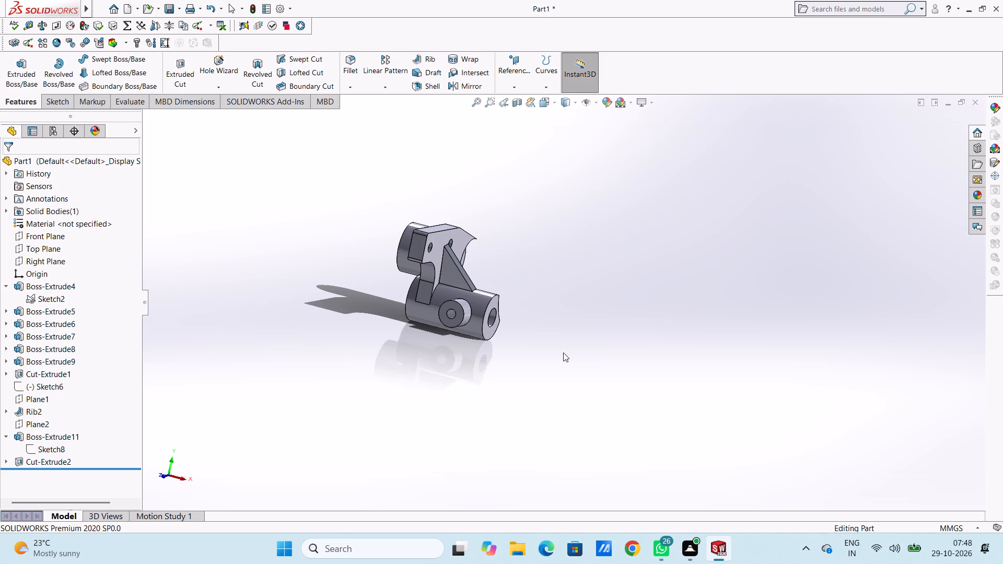
pyautogui.moveTo(521, 347); pyautogui.dragTo(538, 309, button='middle')
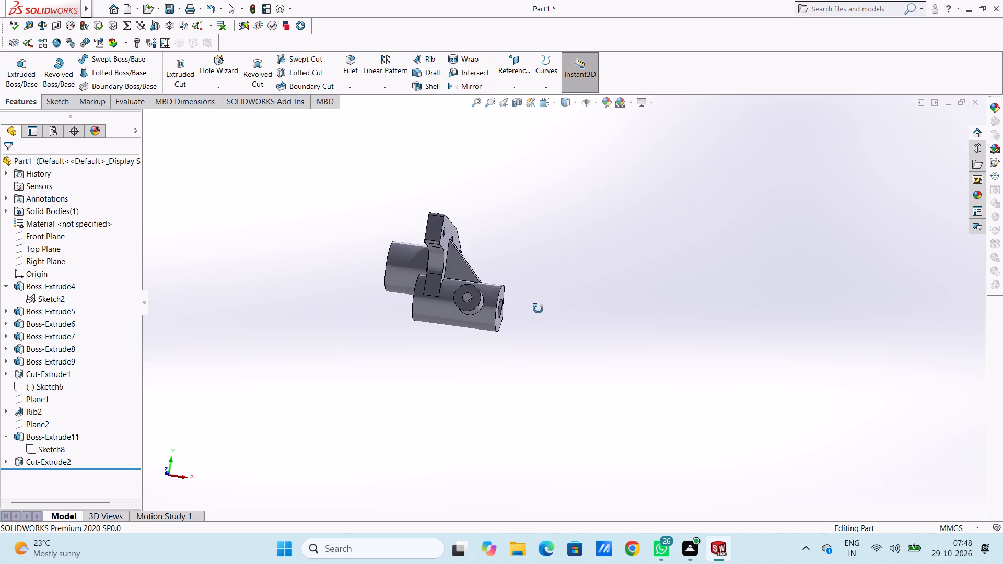
pyautogui.moveTo(538, 309); pyautogui.dragTo(557, 339, button='middle')
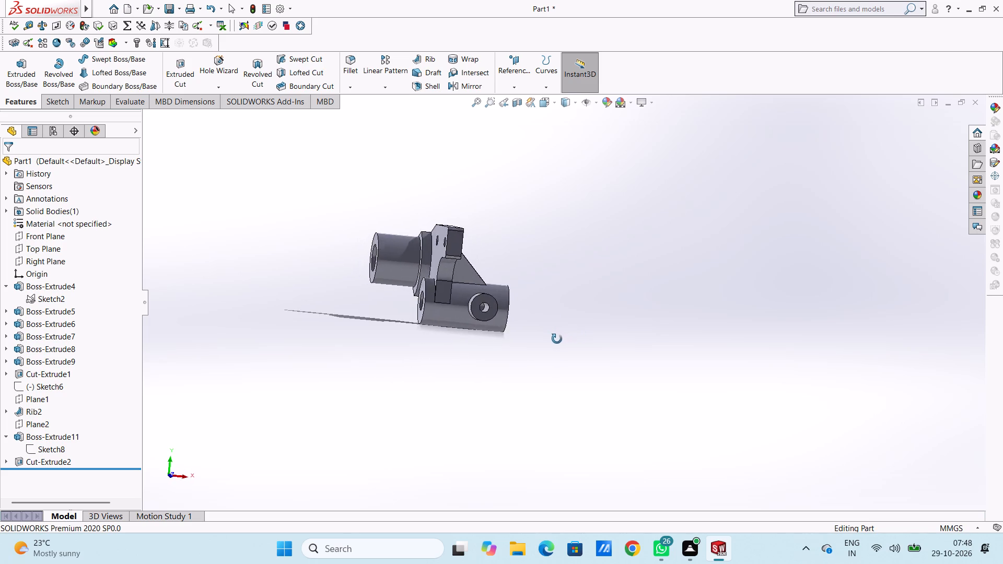
pyautogui.moveTo(557, 339); pyautogui.dragTo(605, 338, button='middle')
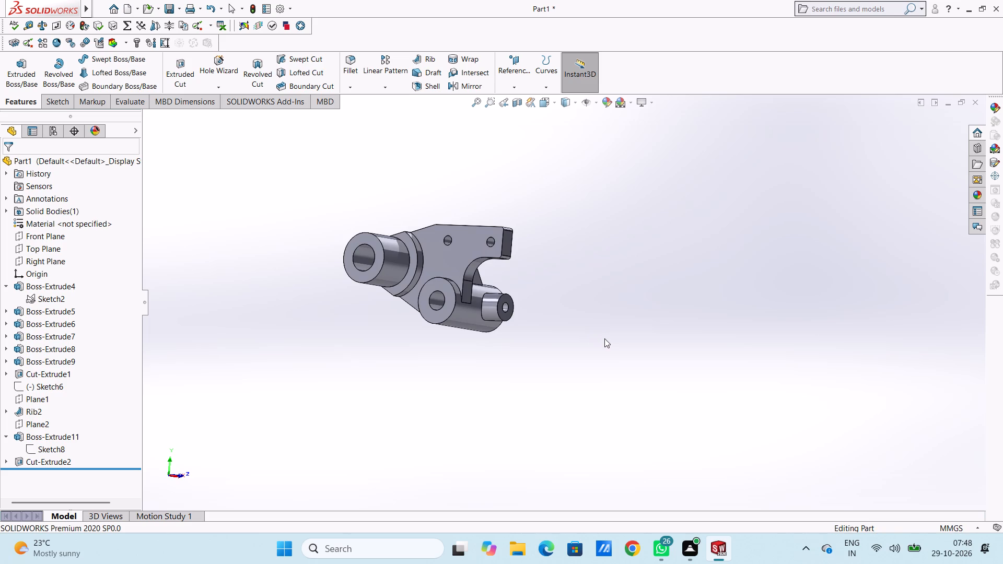
# Open a new sketch on the side boss's end face, and start and leave the Circle tool without drawing.
pyautogui.hotkey('ctrl', '1')
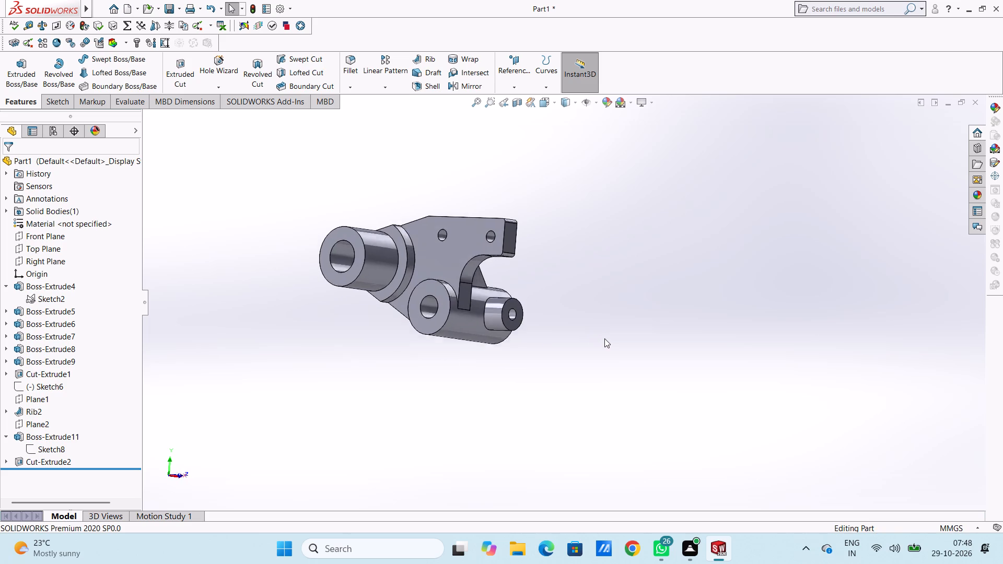
pyautogui.scroll(3, 551, 353)
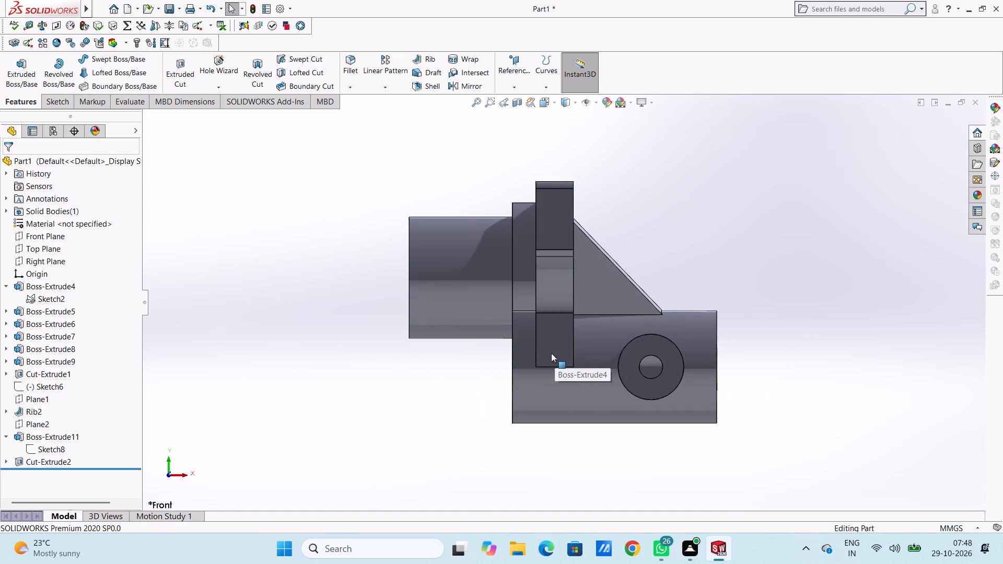
pyautogui.scroll(3, 550, 386)
pyautogui.scroll(-4, 550, 372)
pyautogui.scroll(-1, 572, 268)
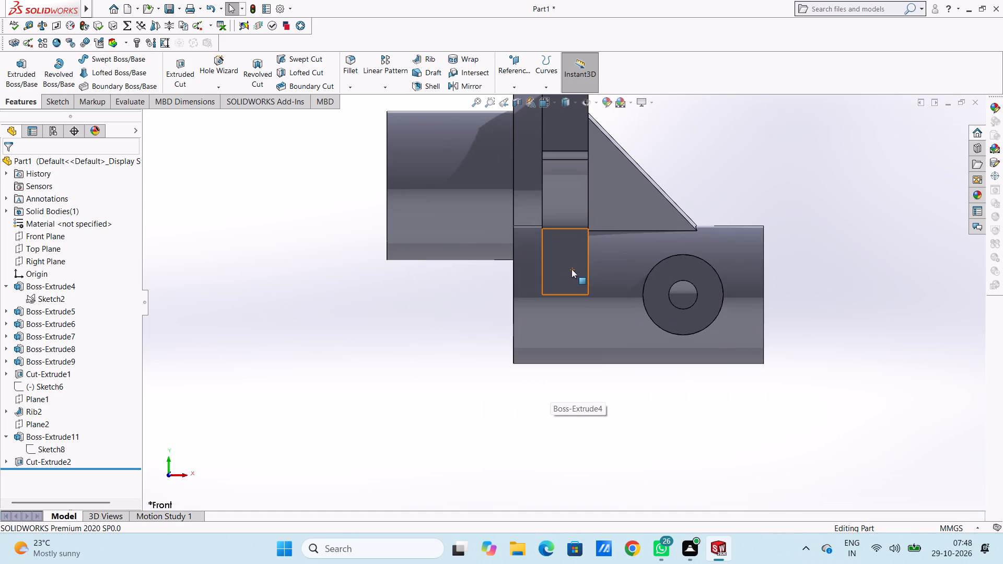
pyautogui.click(694, 278)
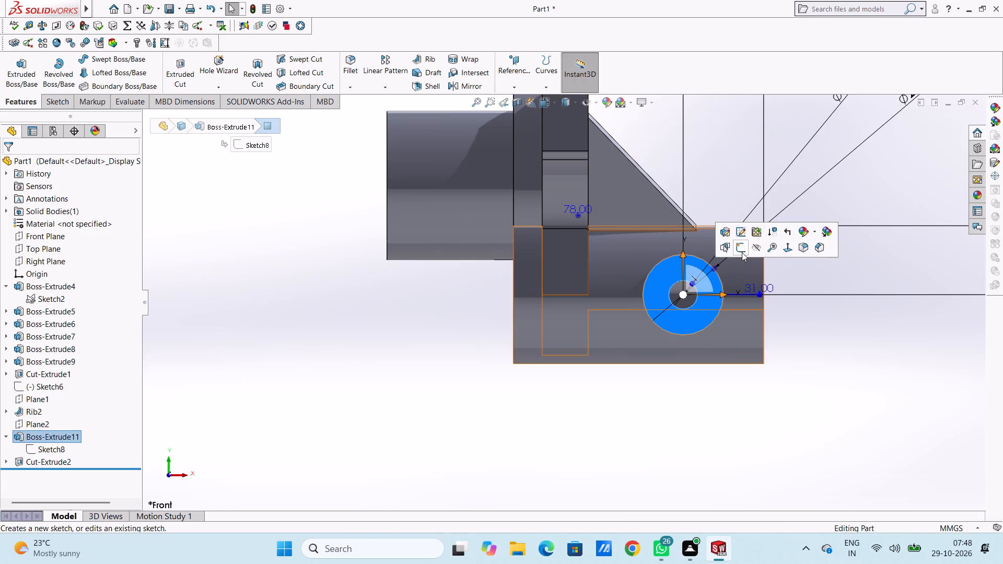
pyautogui.click(740, 250)
pyautogui.click(417, 345)
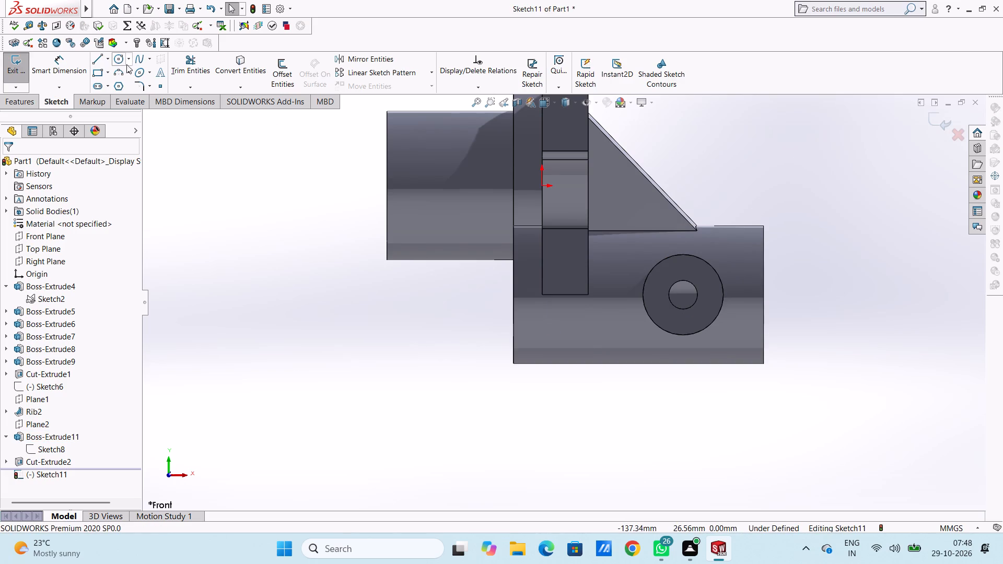
pyautogui.click(118, 59)
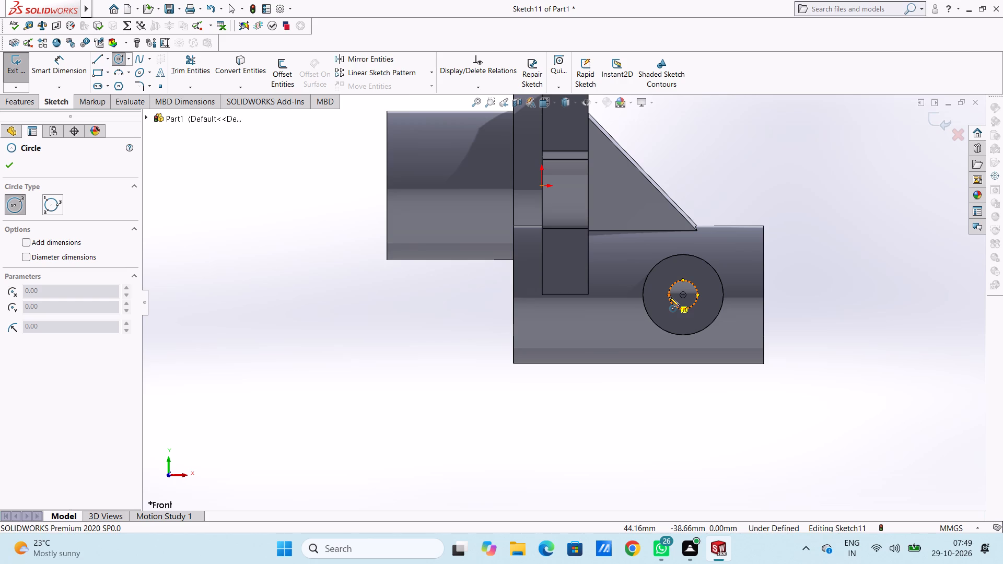
pyautogui.click(14, 163)
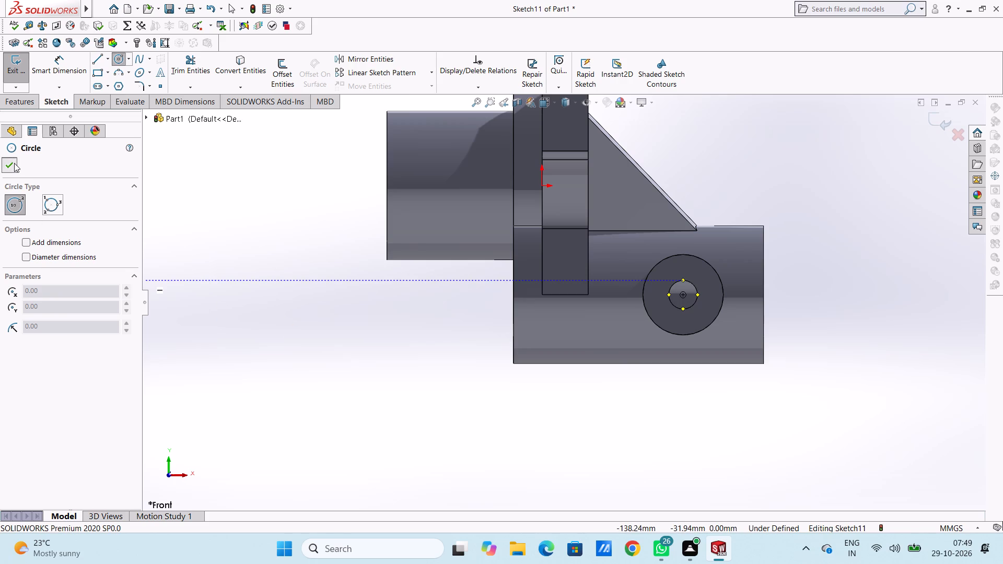
pyautogui.click(186, 201)
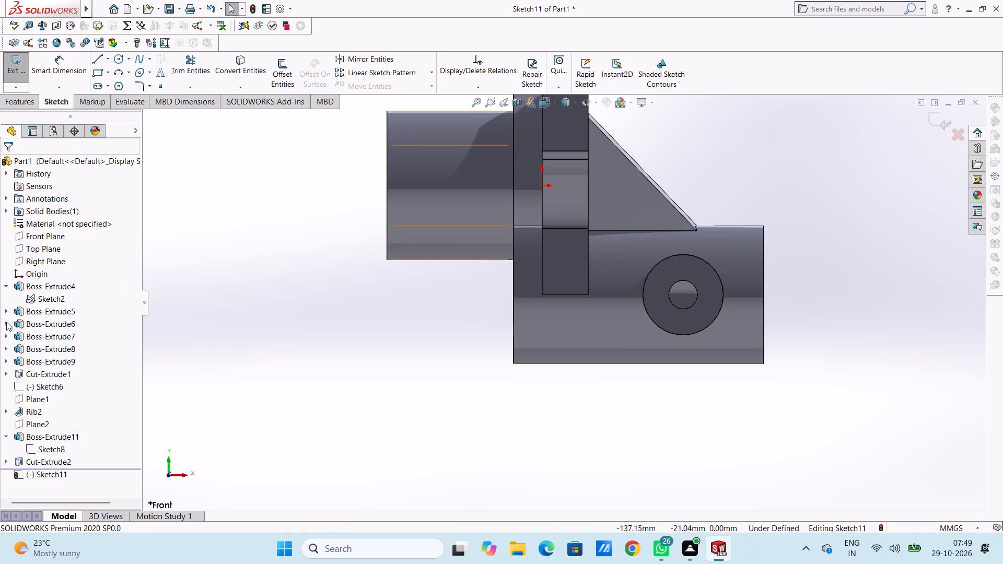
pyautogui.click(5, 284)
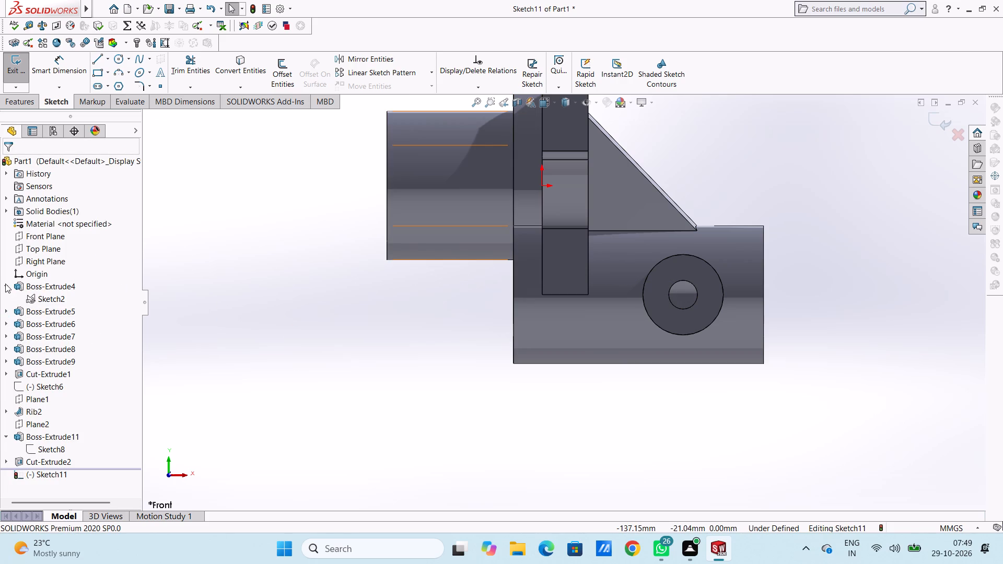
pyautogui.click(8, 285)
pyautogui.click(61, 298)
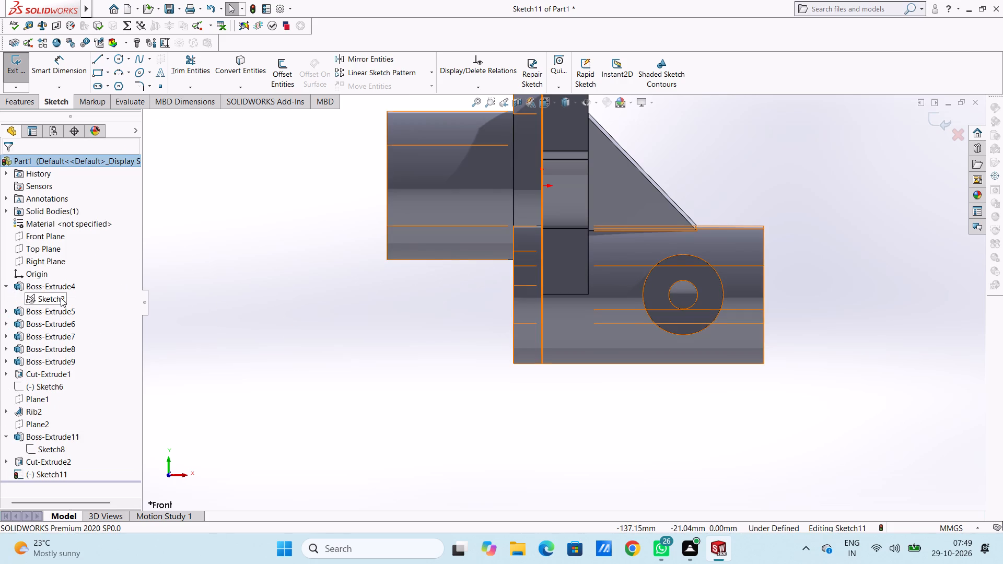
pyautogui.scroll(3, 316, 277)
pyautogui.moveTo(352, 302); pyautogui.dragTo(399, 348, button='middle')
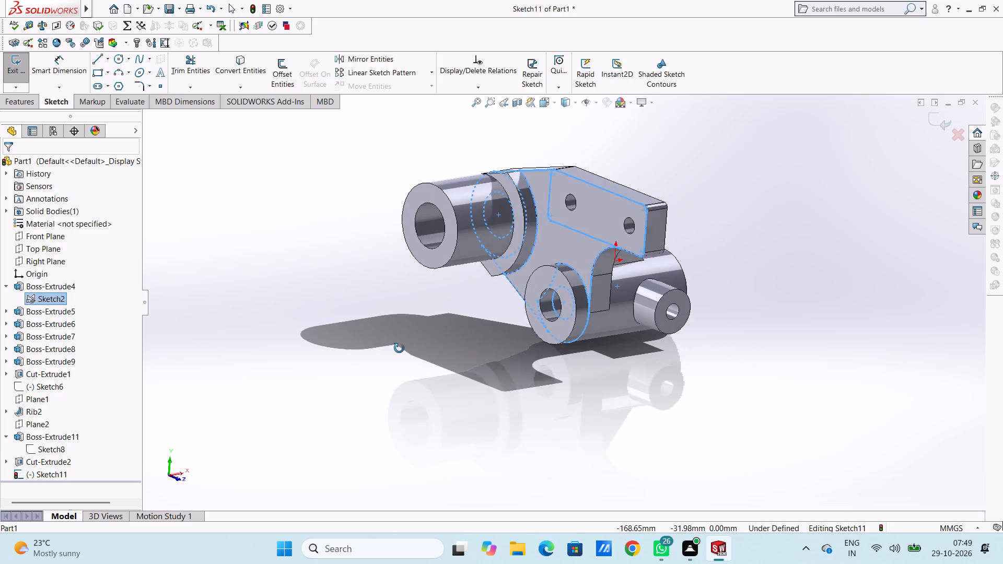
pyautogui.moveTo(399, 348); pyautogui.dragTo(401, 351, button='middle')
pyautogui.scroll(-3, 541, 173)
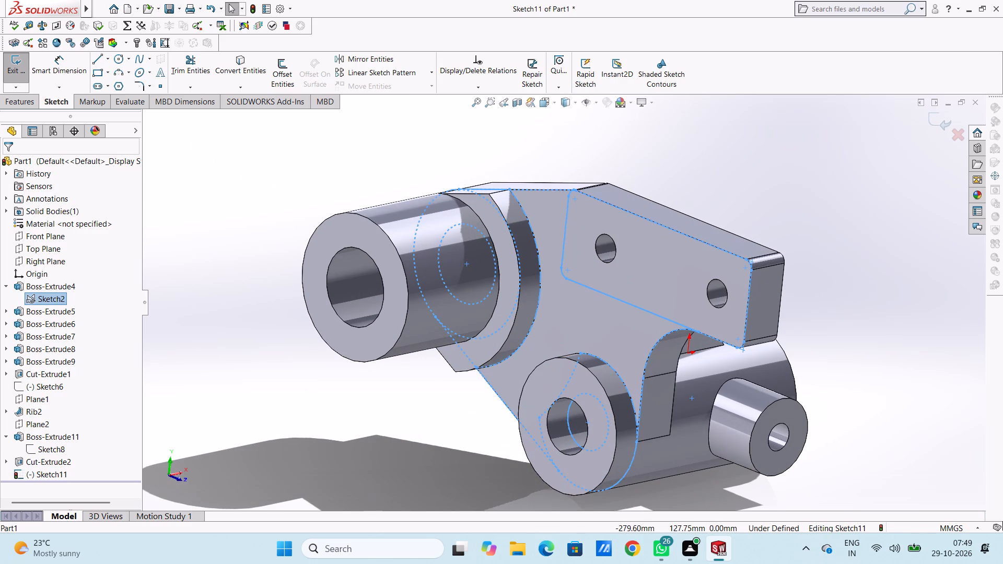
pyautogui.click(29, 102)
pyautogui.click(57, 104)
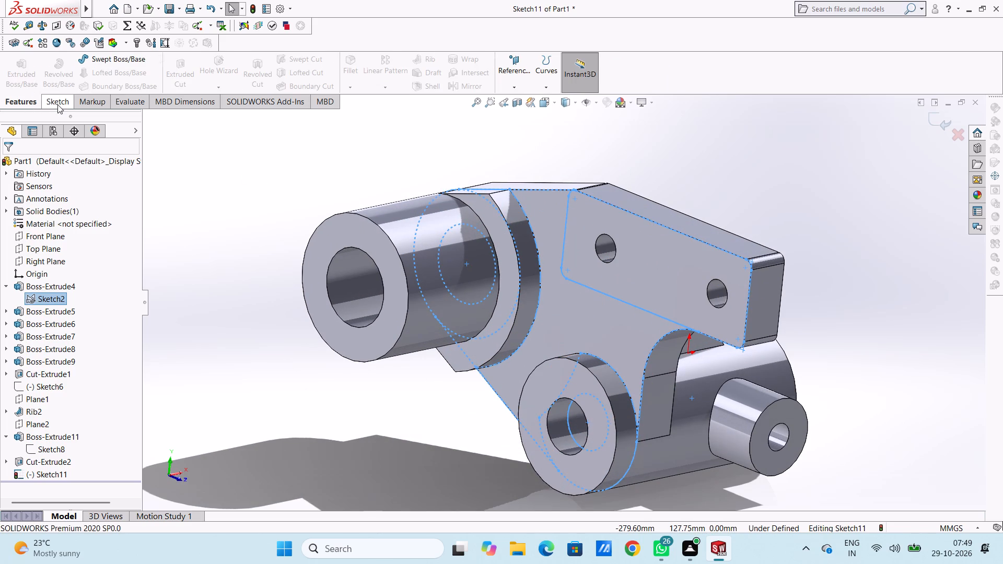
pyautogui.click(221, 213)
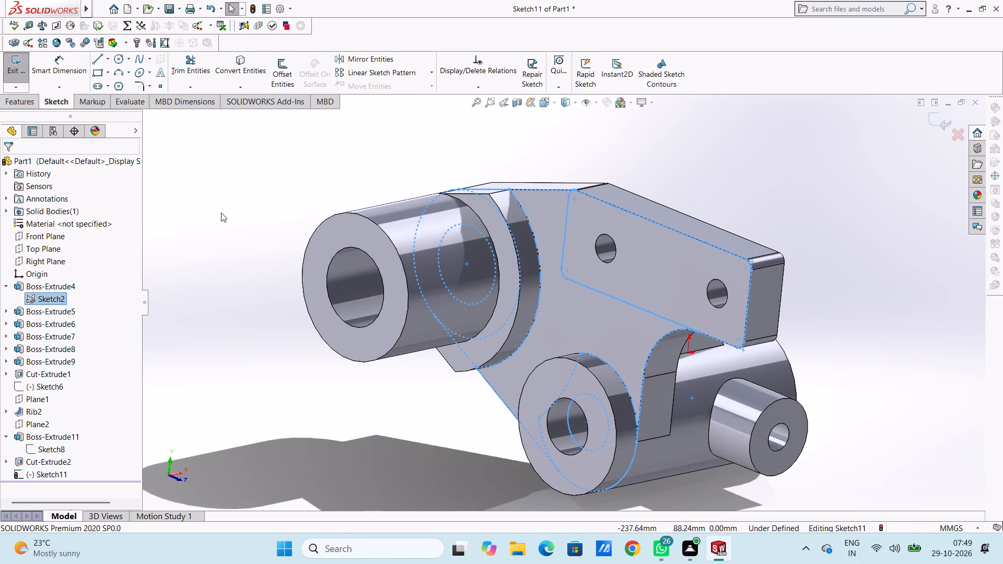
# Undo the empty sketch on the side boss and the hole's cut, back to the 10 mm circle's sketch.
pyautogui.hotkey('ctrl', 'z')
pyautogui.hotkey('ctrl', 'z')
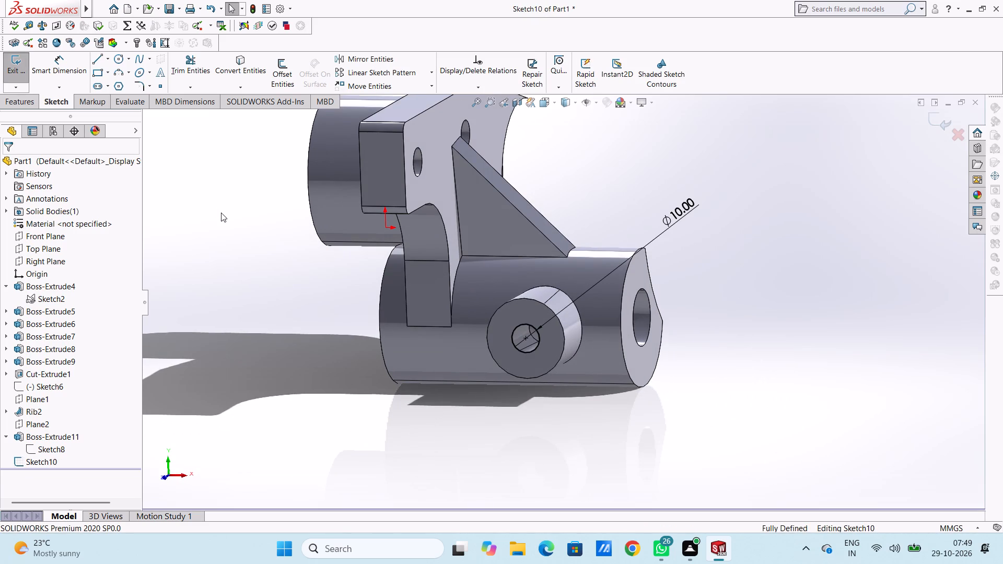
# Cut-extrude the 10 mm circle 44 mm blind from the side boss's end face into the lower cylinder.
pyautogui.click(23, 105)
pyautogui.click(180, 70)
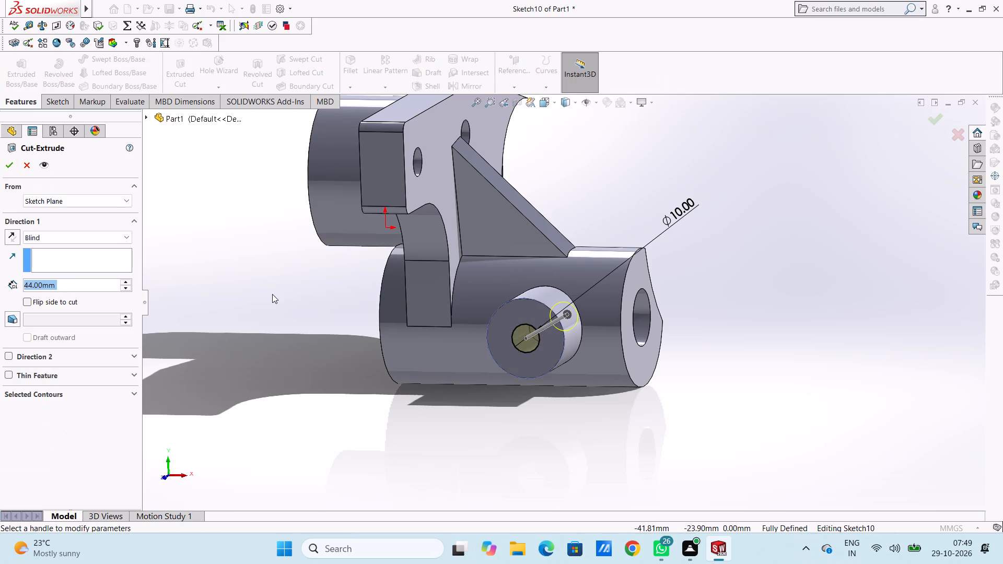
pyautogui.click(9, 162)
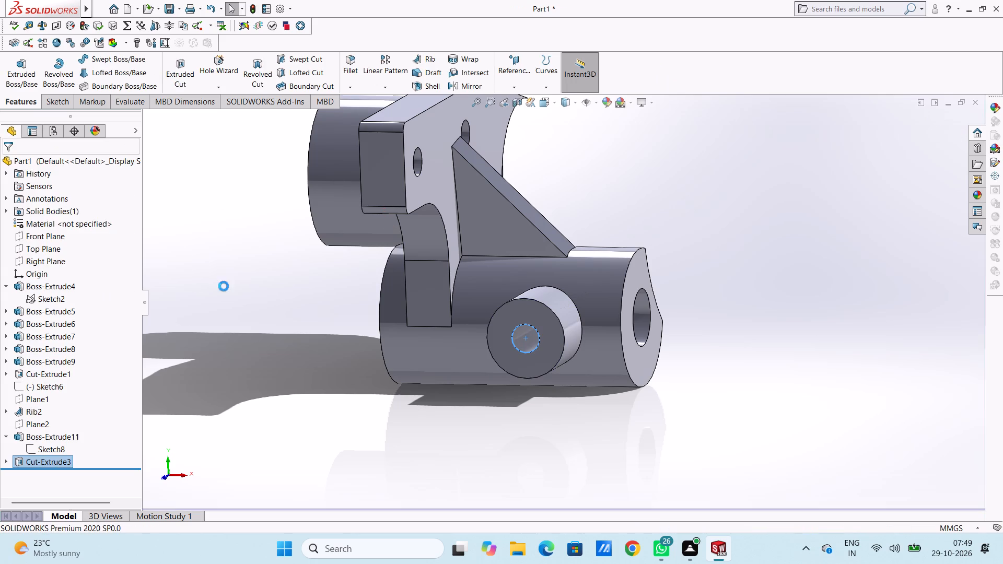
pyautogui.click(245, 295)
# Extrude Sketch2's region around the upper cylinder and its ring around the lower bore 16 mm blind in the reversed direction, merging the result.
pyautogui.moveTo(270, 308); pyautogui.dragTo(306, 281, button='middle')
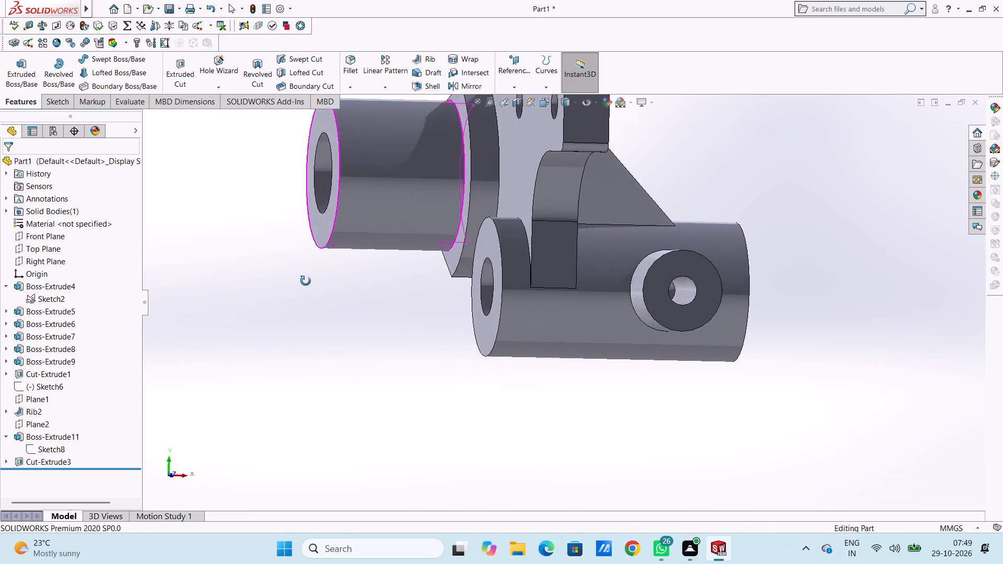
pyautogui.moveTo(306, 281); pyautogui.dragTo(345, 290, button='middle')
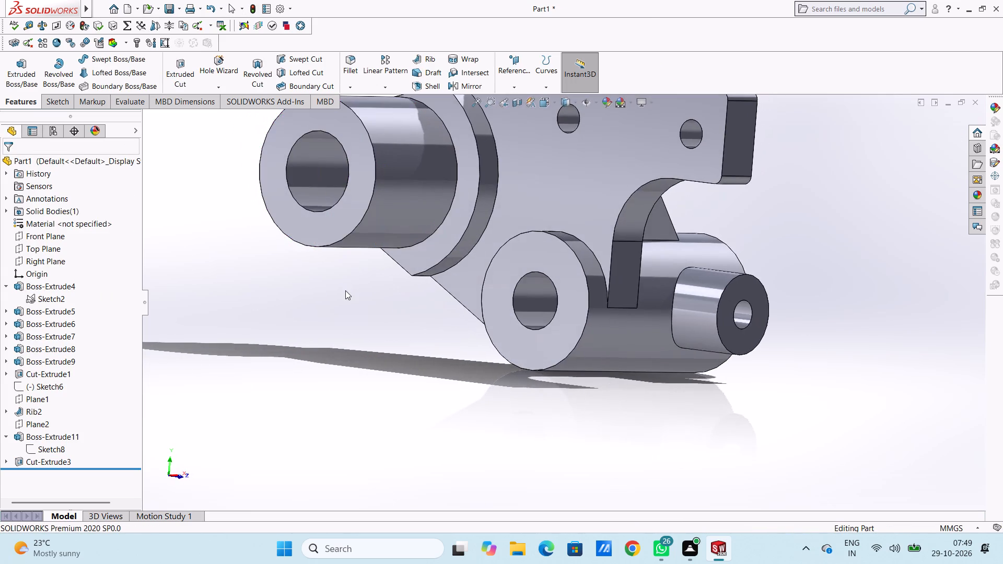
pyautogui.scroll(4, 347, 290)
pyautogui.scroll(-3, 624, 205)
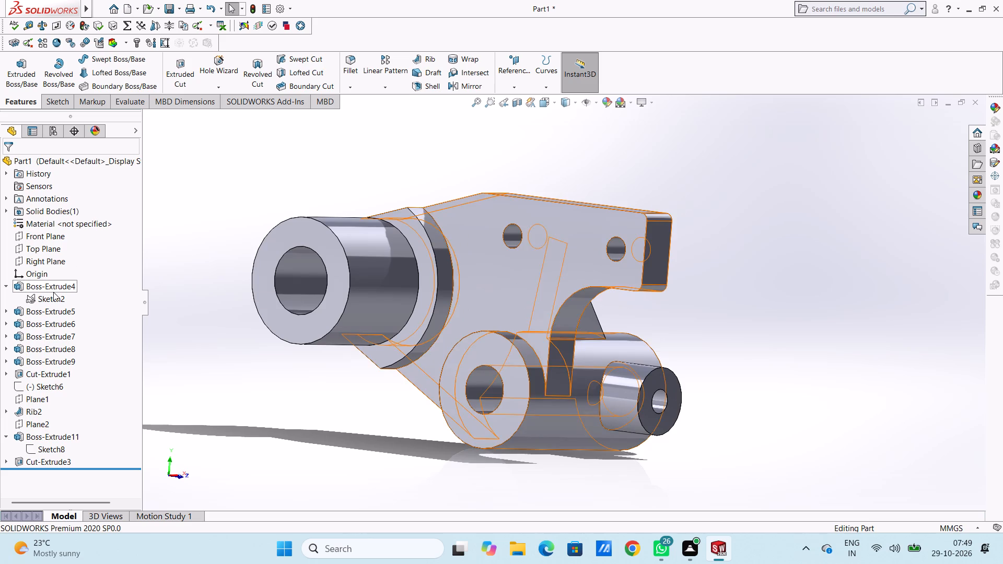
pyautogui.click(54, 297)
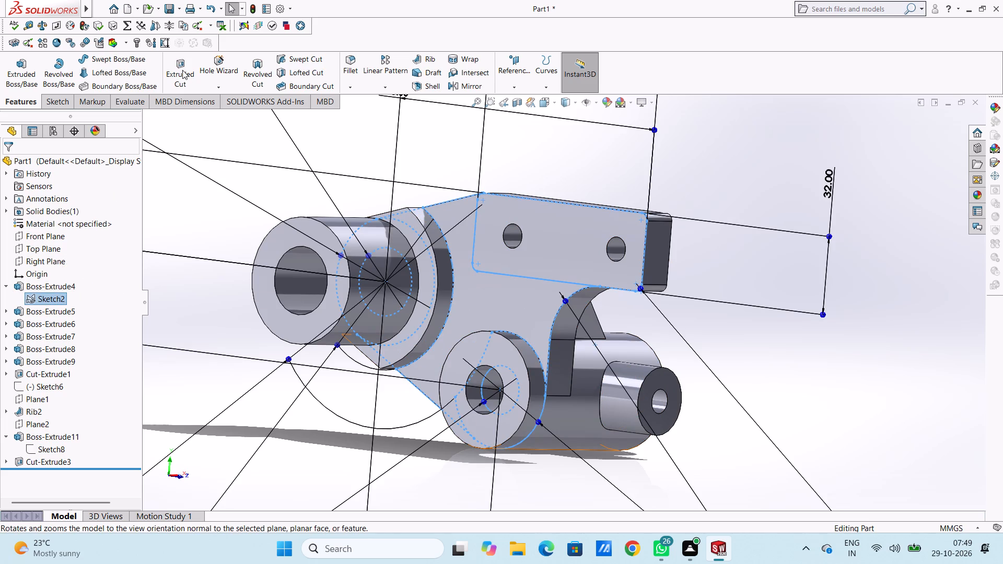
pyautogui.click(13, 77)
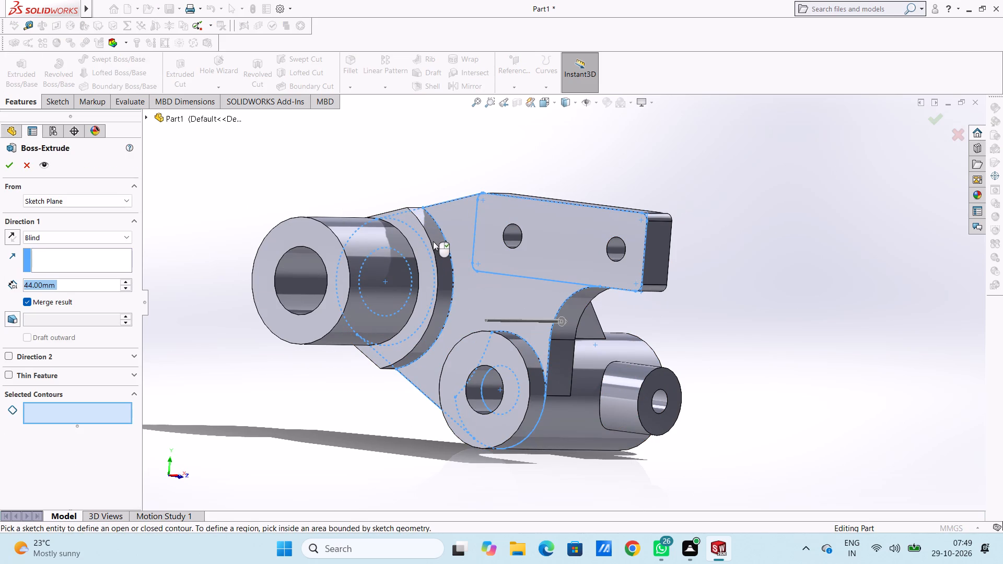
pyautogui.click(410, 219)
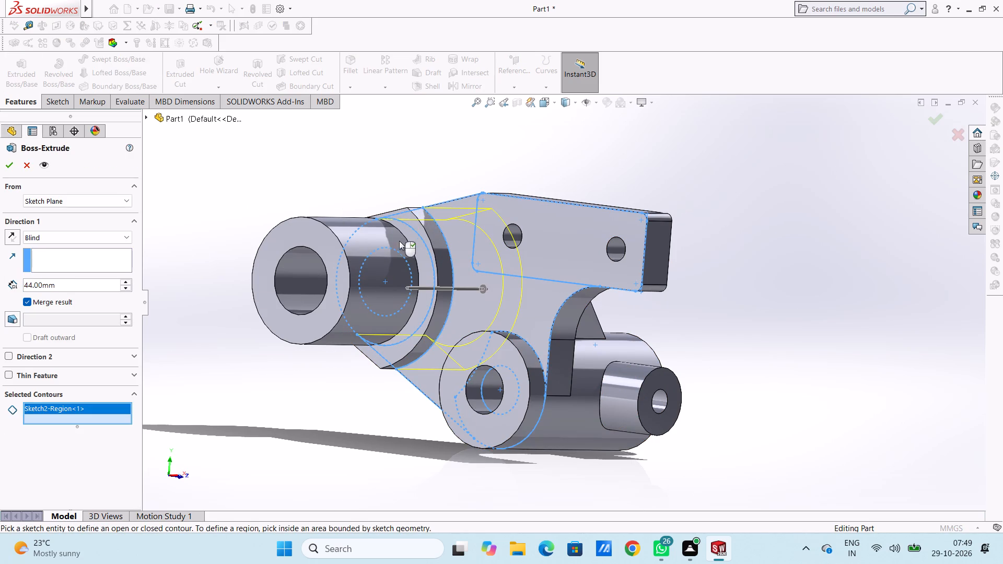
pyautogui.scroll(3, 388, 251)
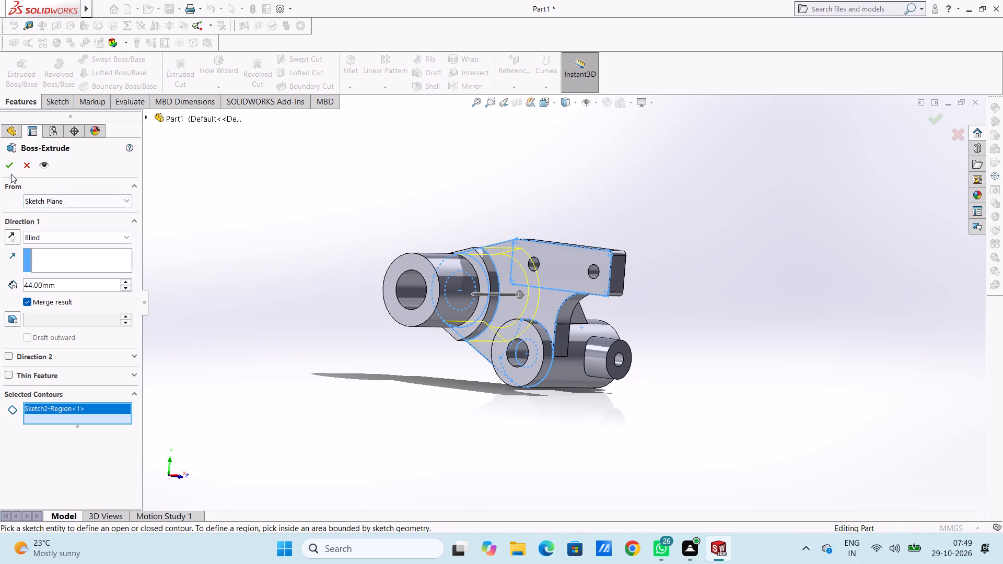
pyautogui.click(17, 234)
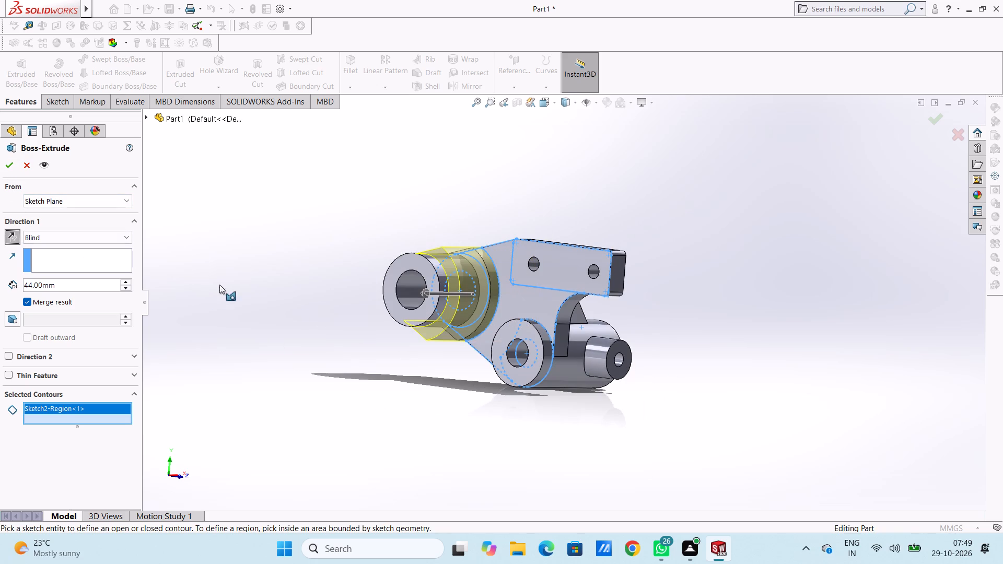
pyautogui.moveTo(273, 310); pyautogui.dragTo(291, 318, button='middle')
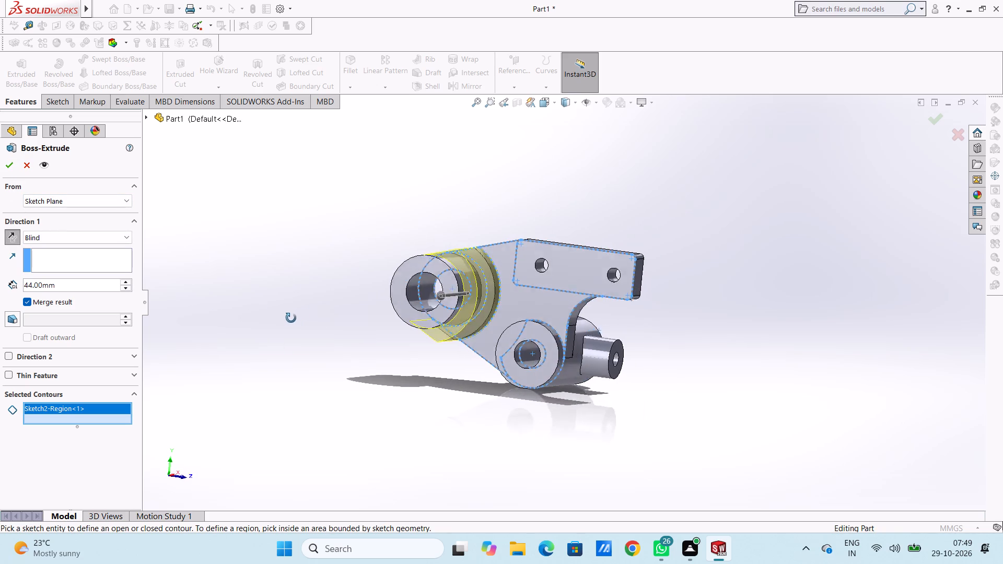
pyautogui.moveTo(291, 318); pyautogui.dragTo(259, 329, button='middle')
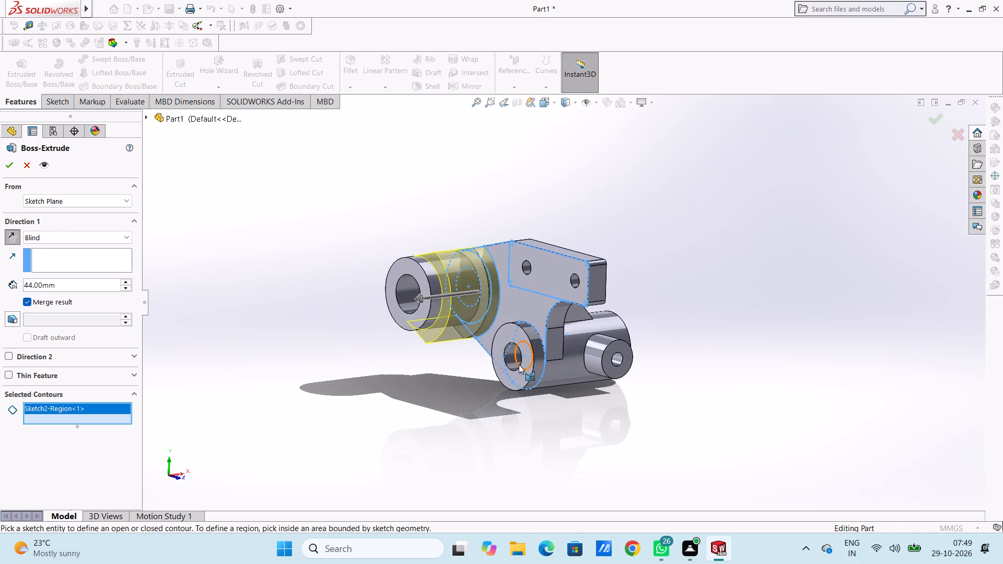
pyautogui.scroll(-4, 530, 375)
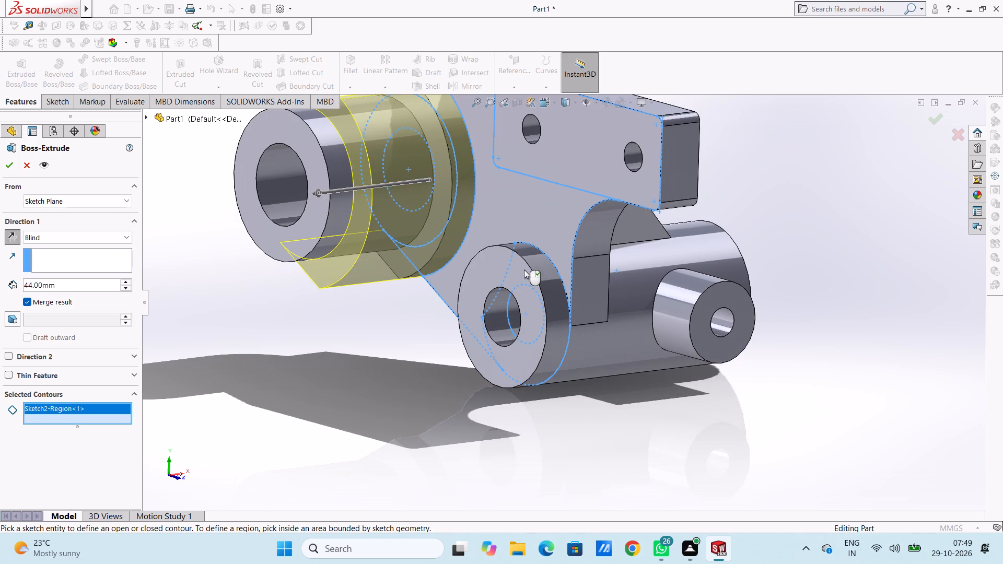
pyautogui.click(524, 269)
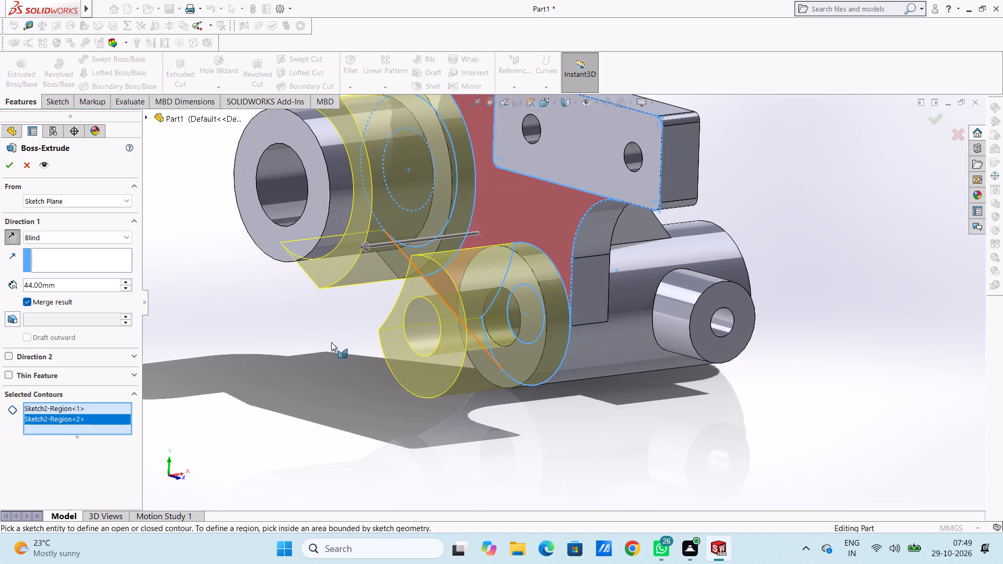
pyautogui.scroll(2, 331, 342)
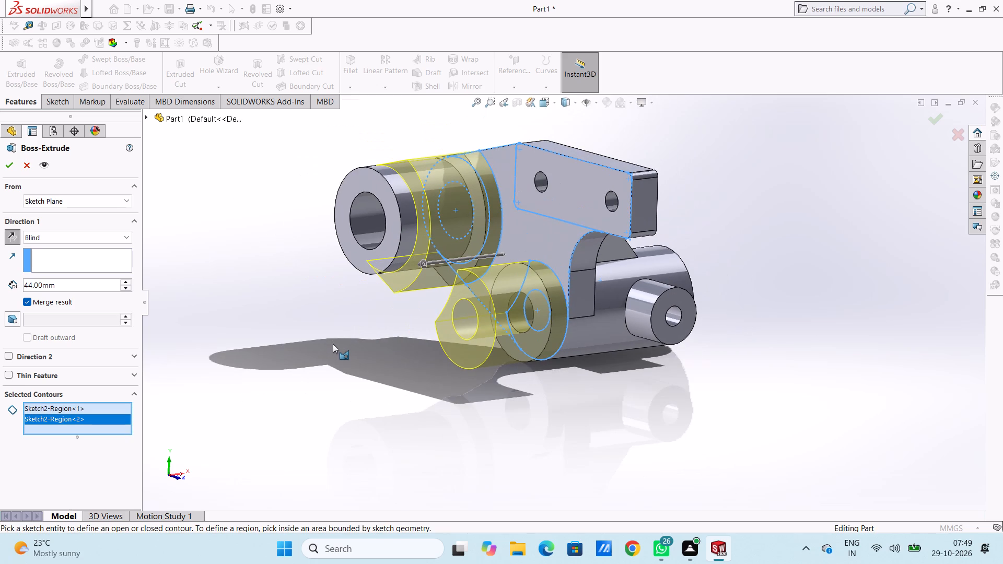
pyautogui.moveTo(391, 335); pyautogui.dragTo(423, 393, button='middle')
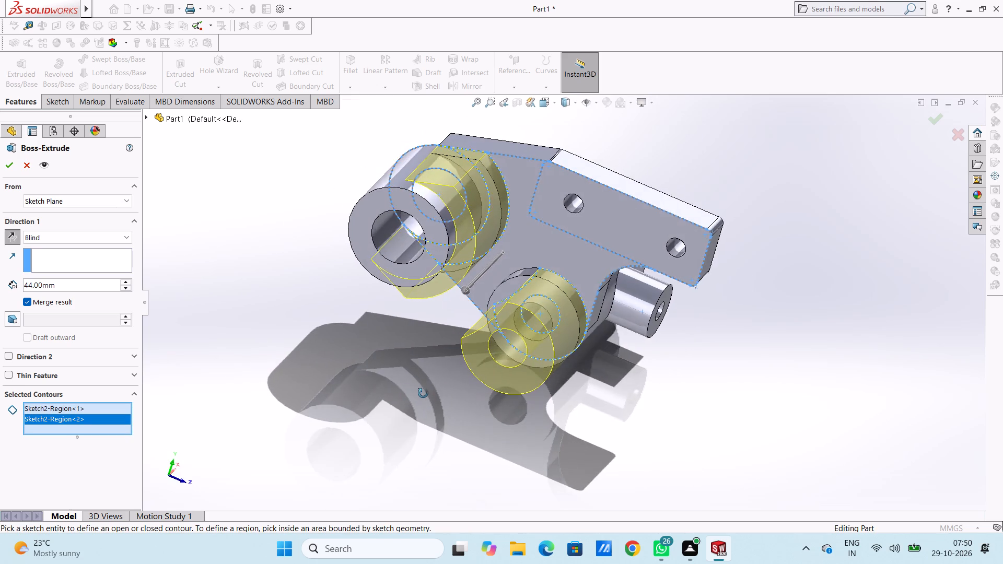
pyautogui.moveTo(423, 393); pyautogui.dragTo(366, 379, button='middle')
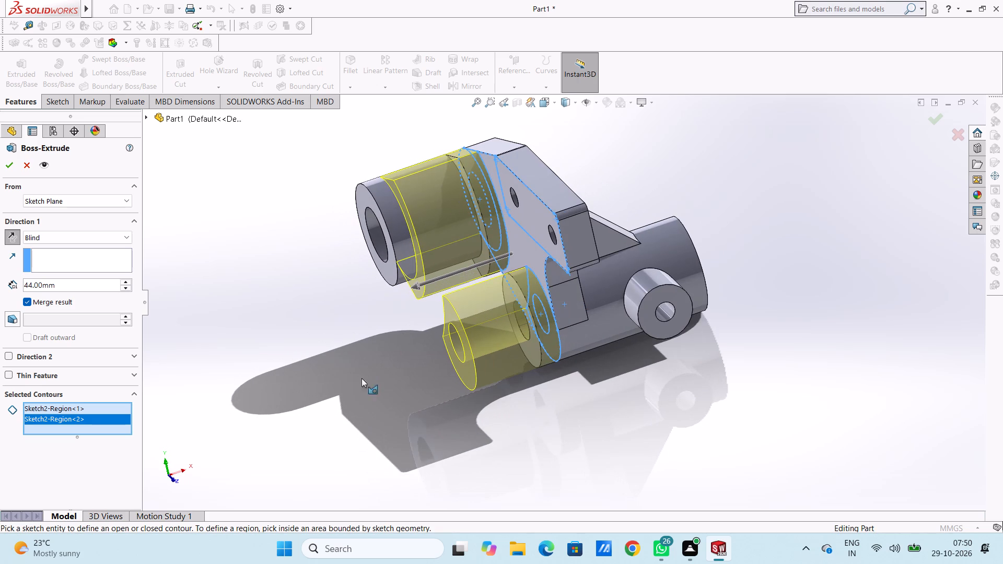
pyautogui.doubleClick(76, 286)
pyautogui.write('16')
pyautogui.press('Return')
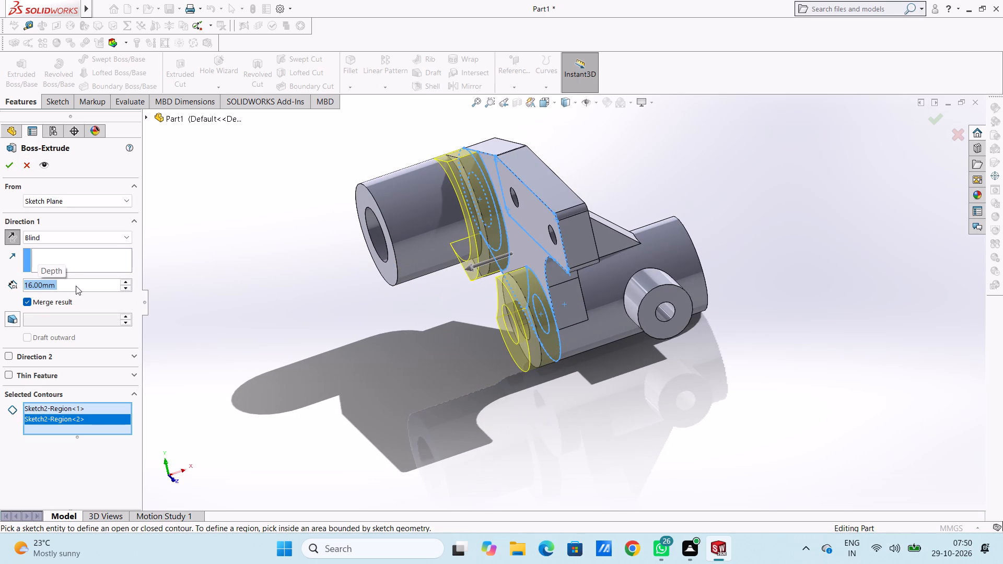
pyautogui.click(8, 164)
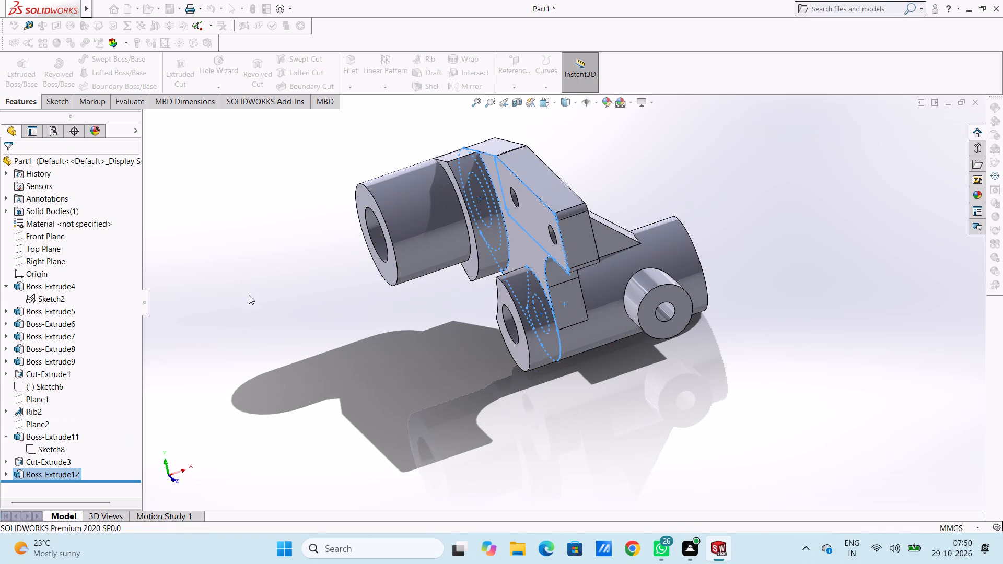
pyautogui.click(306, 342)
# Start an Extruded Boss from the small lens-shaped face at the lower cylinder's end, opening a new sketch on it.
pyautogui.moveTo(314, 350); pyautogui.dragTo(378, 344, button='middle')
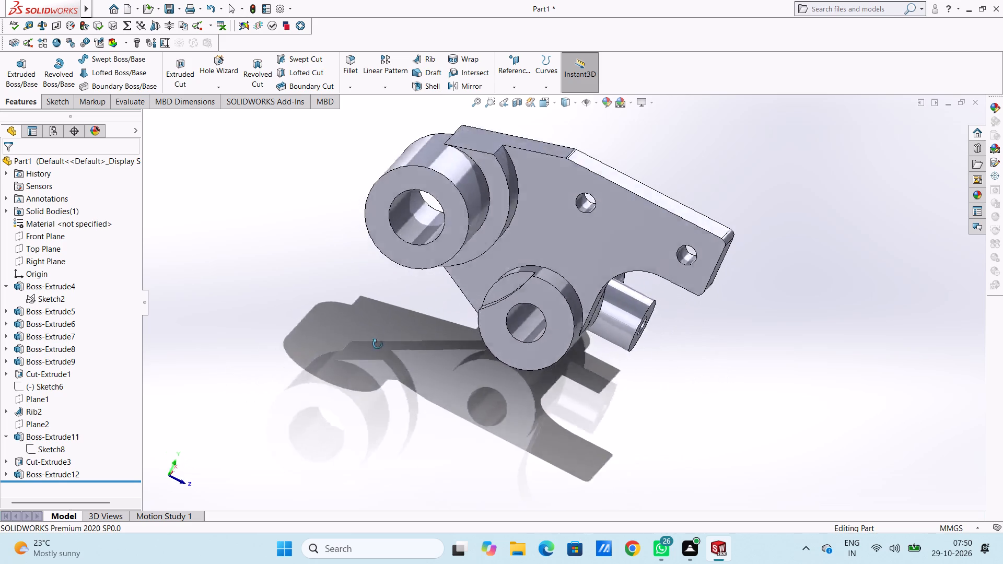
pyautogui.moveTo(378, 344); pyautogui.dragTo(378, 350, button='middle')
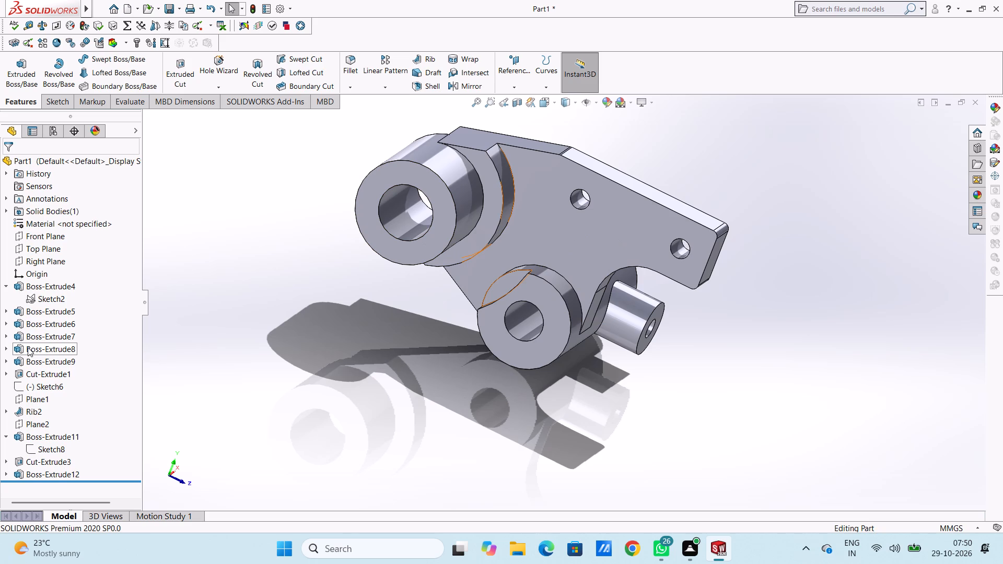
pyautogui.click(5, 348)
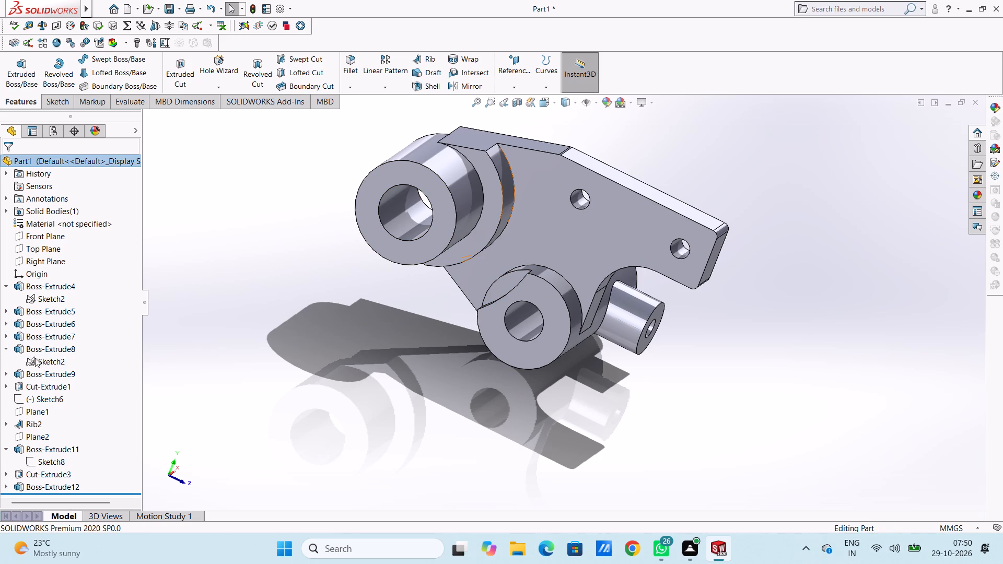
pyautogui.click(39, 359)
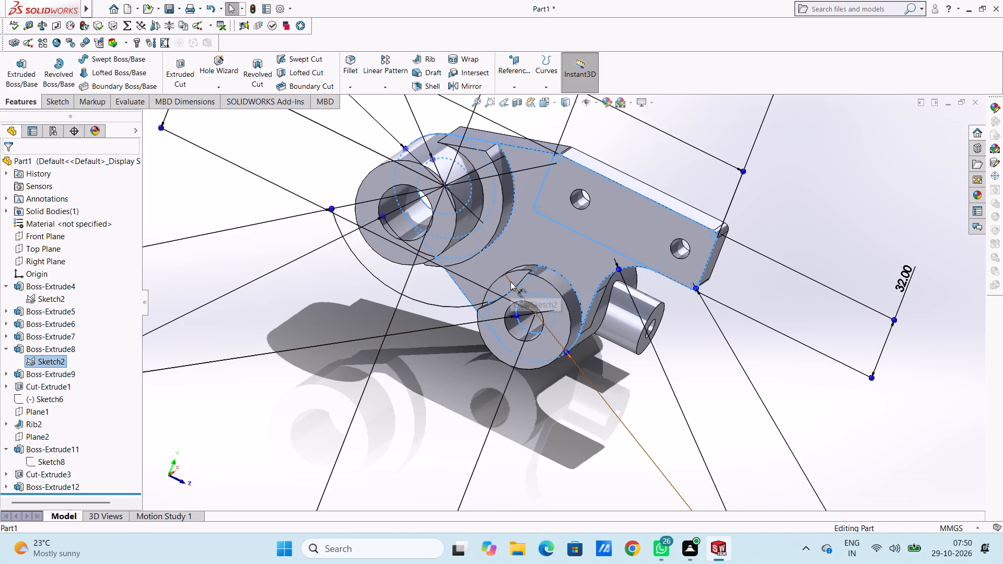
pyautogui.click(505, 280)
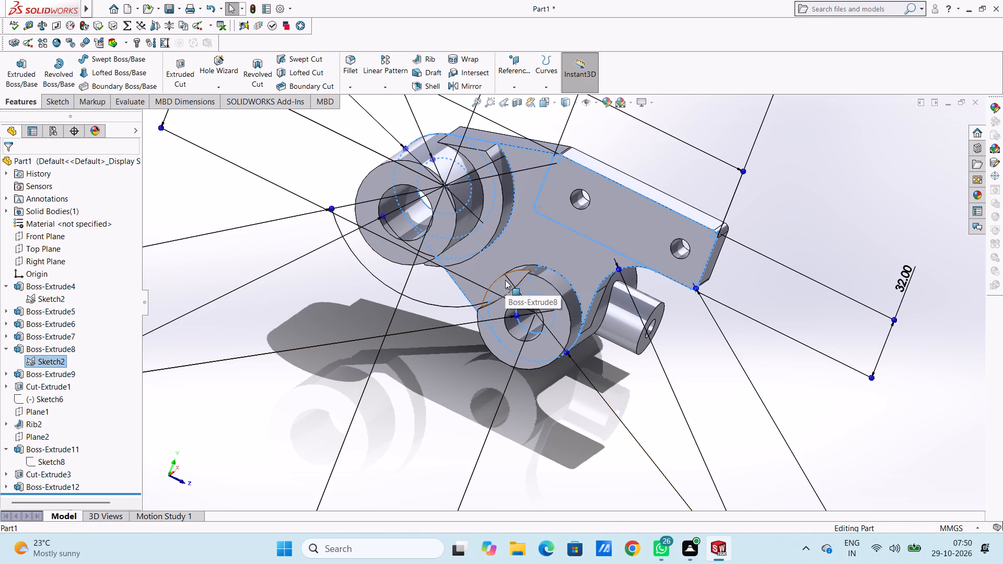
pyautogui.click(12, 75)
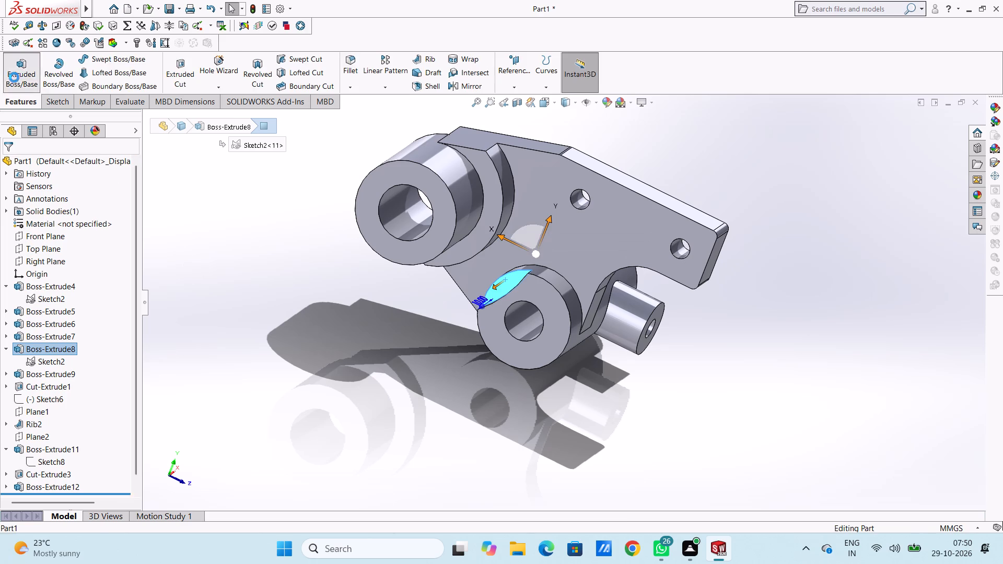
pyautogui.click(316, 301)
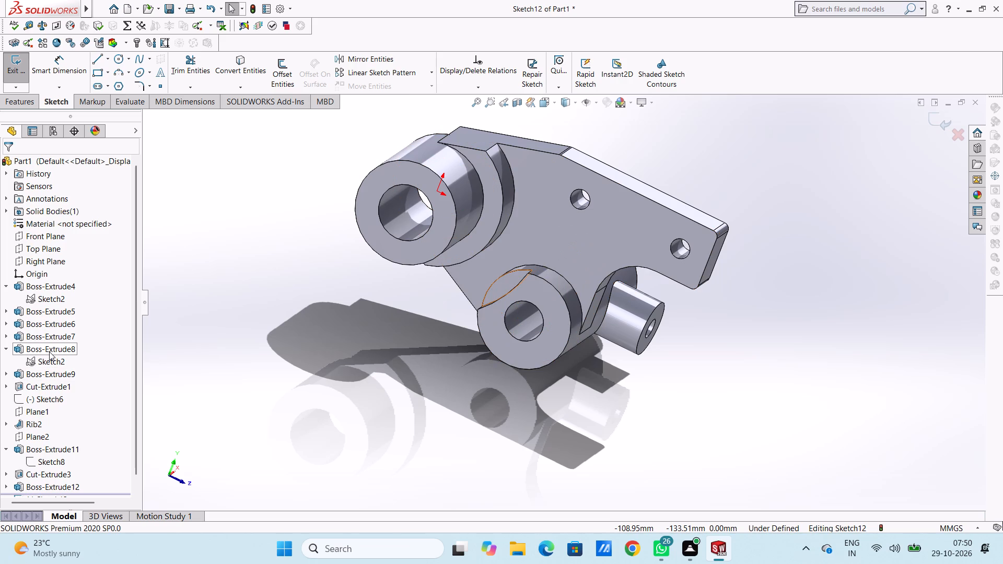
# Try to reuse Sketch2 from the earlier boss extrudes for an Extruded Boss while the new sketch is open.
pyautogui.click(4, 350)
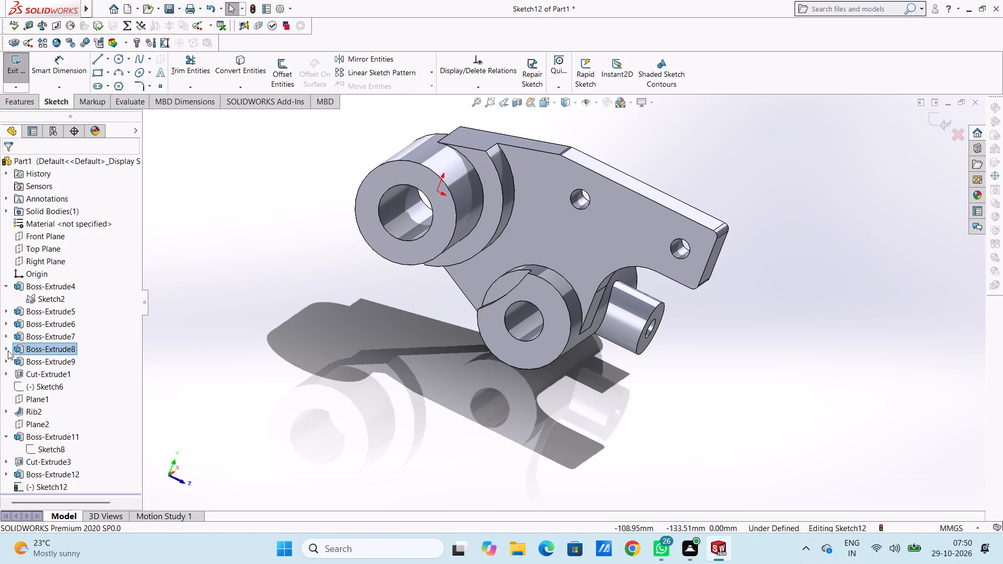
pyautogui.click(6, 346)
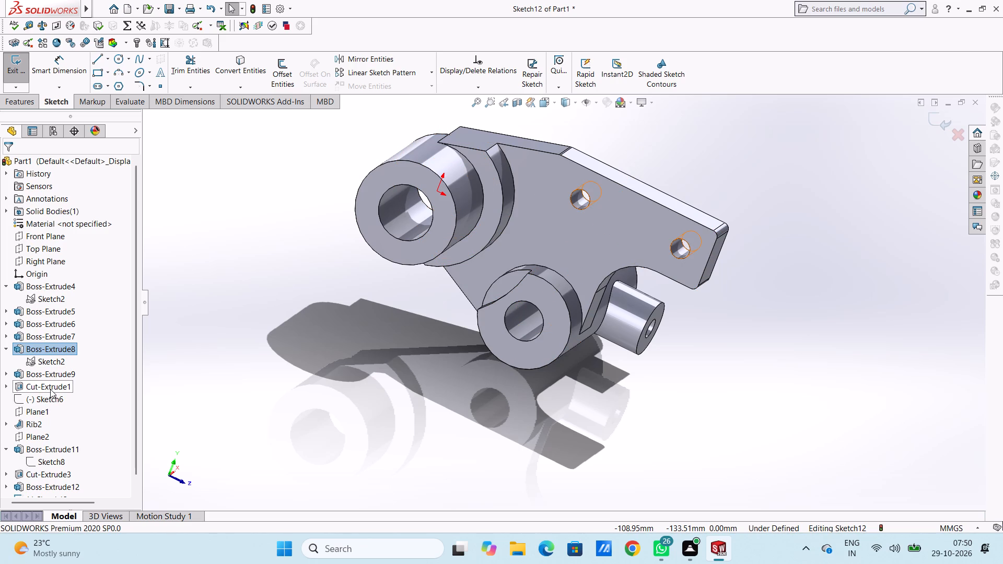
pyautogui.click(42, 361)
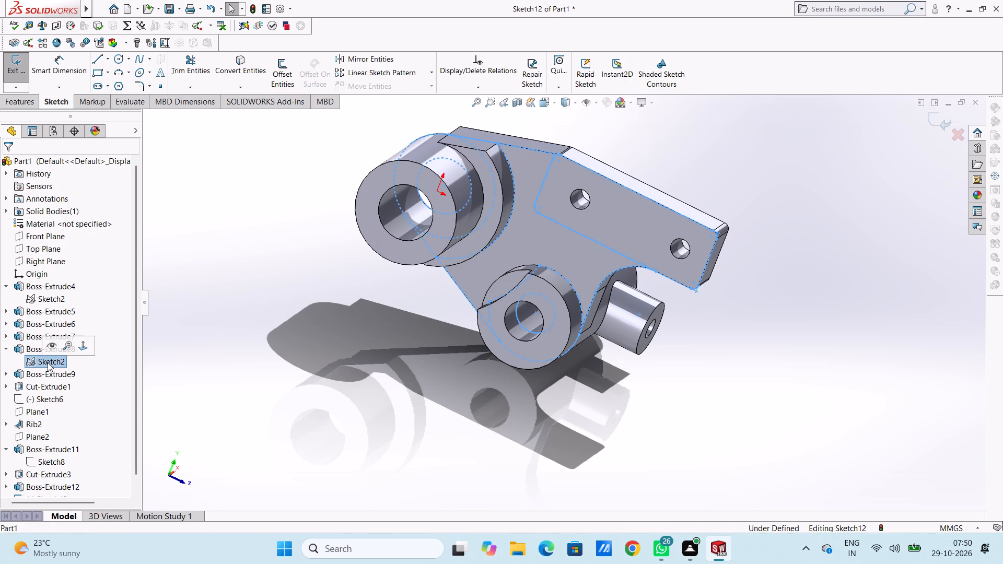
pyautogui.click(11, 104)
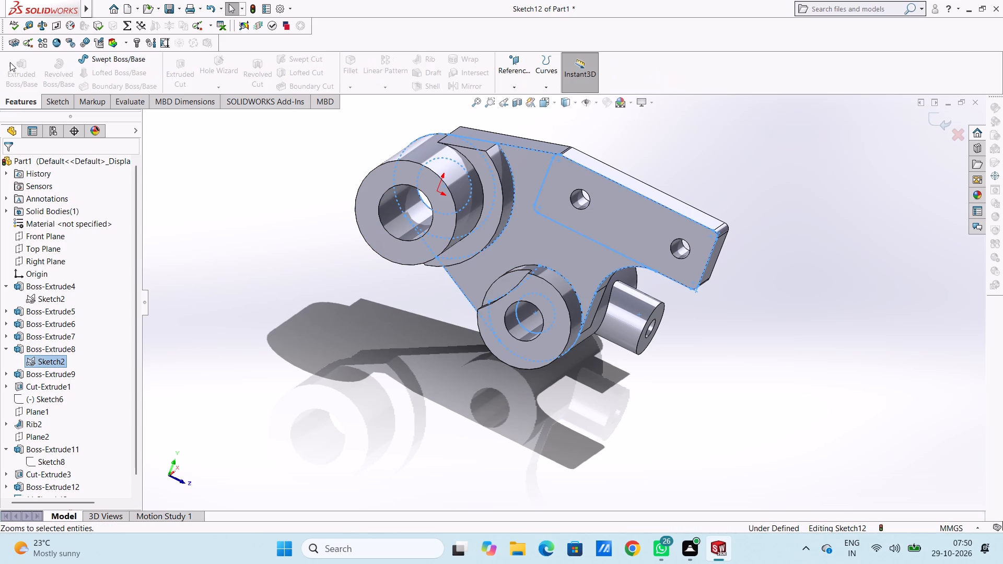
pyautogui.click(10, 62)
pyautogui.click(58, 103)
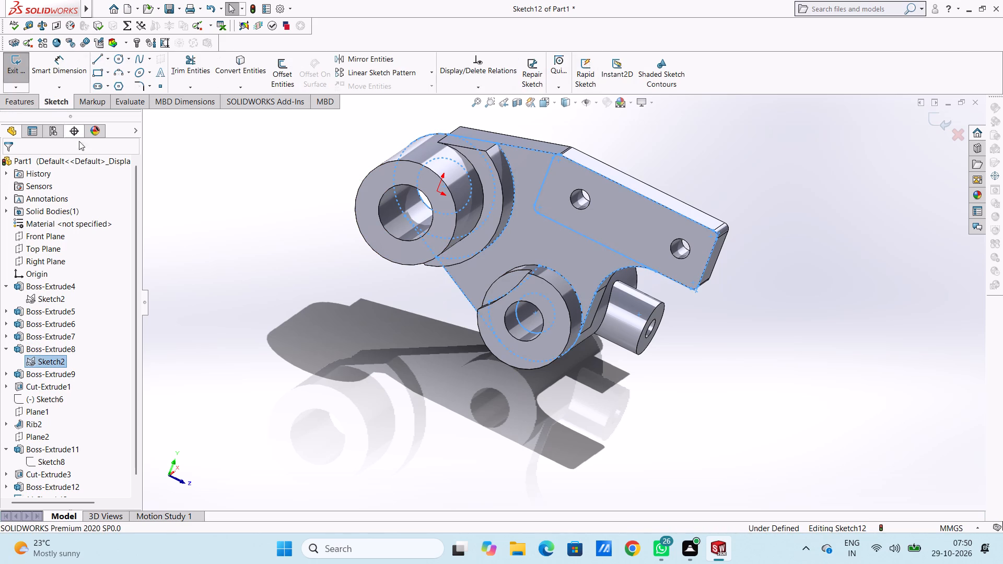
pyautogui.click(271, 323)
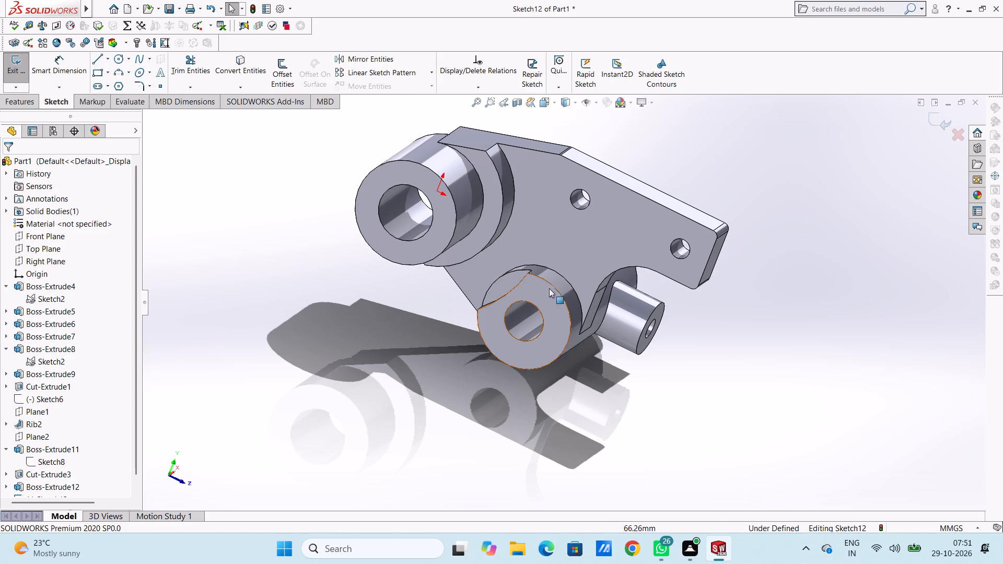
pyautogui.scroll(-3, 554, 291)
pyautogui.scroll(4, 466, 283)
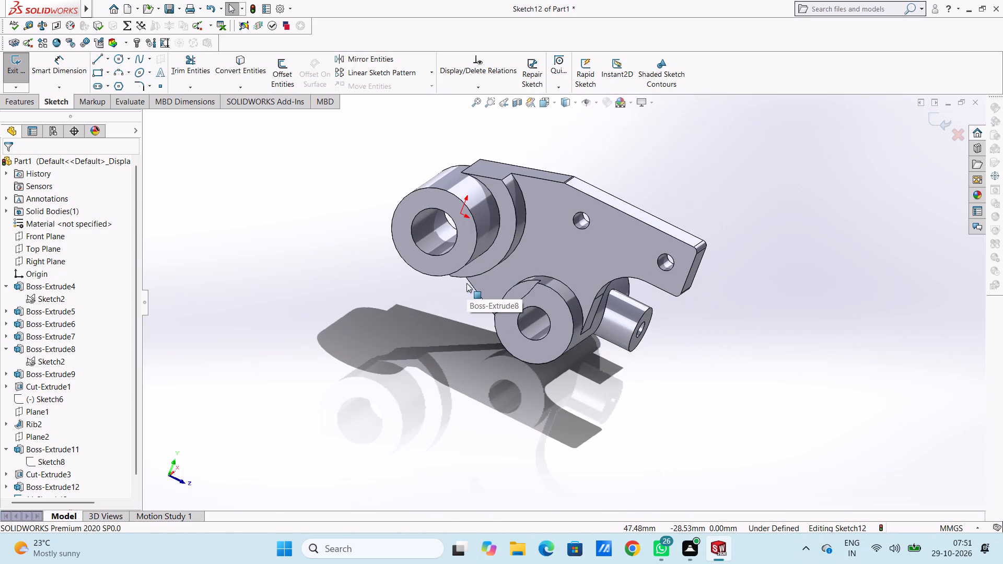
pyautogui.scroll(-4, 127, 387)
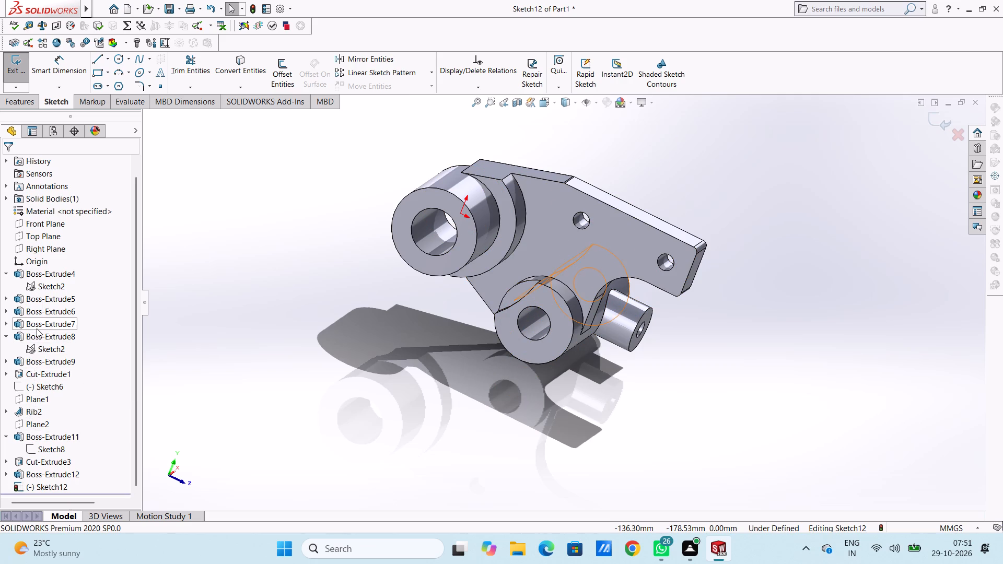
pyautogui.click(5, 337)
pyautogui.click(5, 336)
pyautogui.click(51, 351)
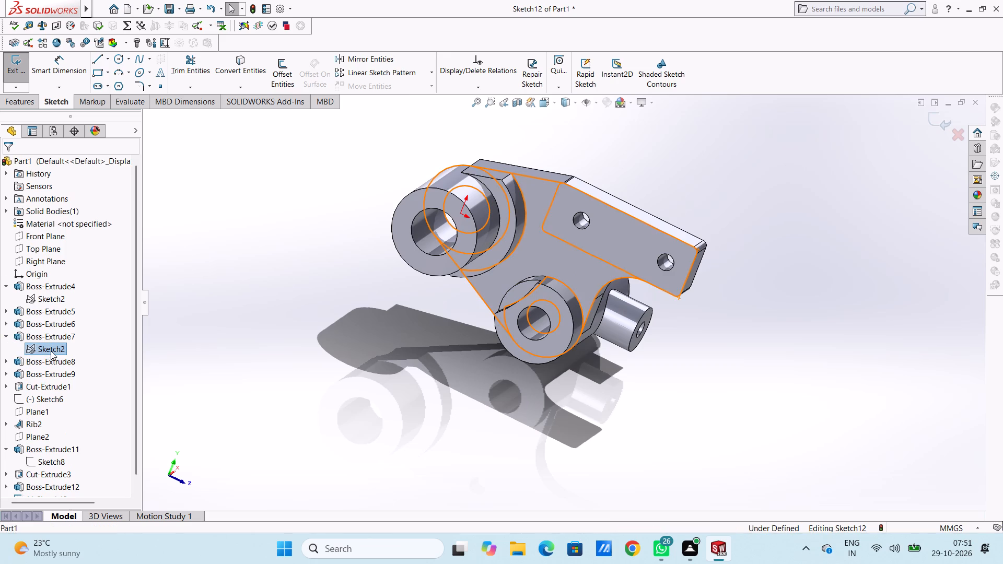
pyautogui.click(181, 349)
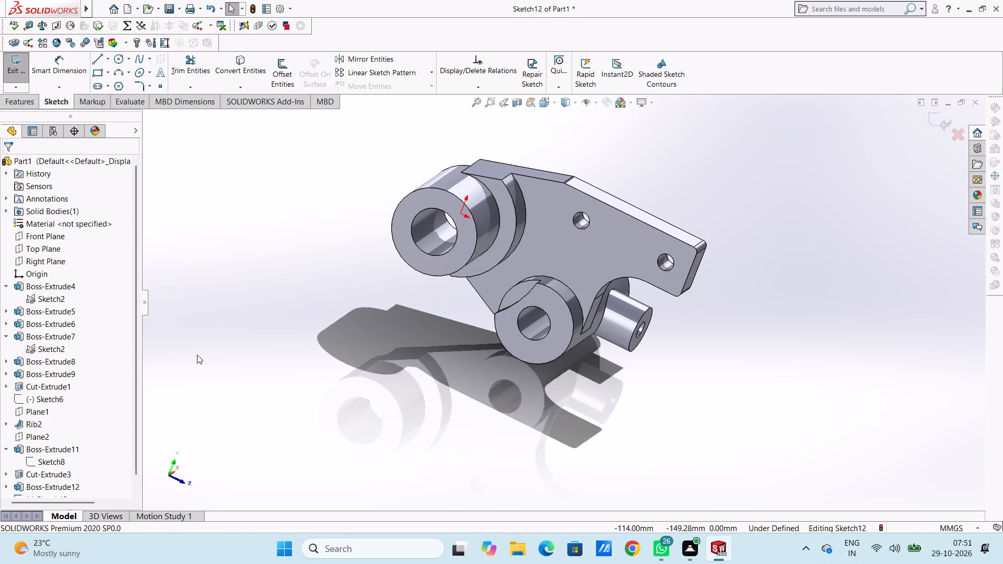
# Sketch a circle of 24 mm radius centred on the lower bore, matching the lower cylinder's outer edge.
pyautogui.hotkey('ctrl', '3')
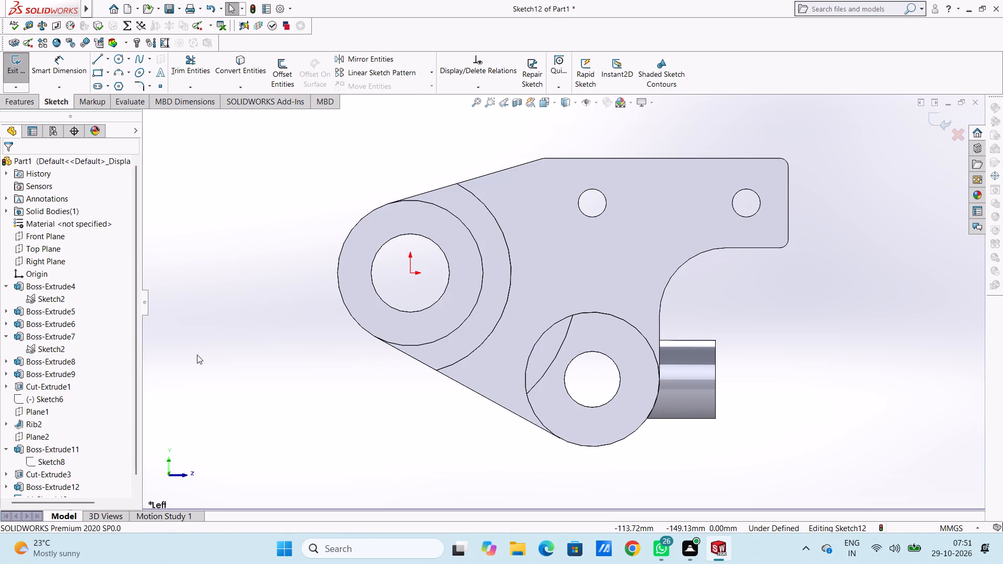
pyautogui.click(117, 63)
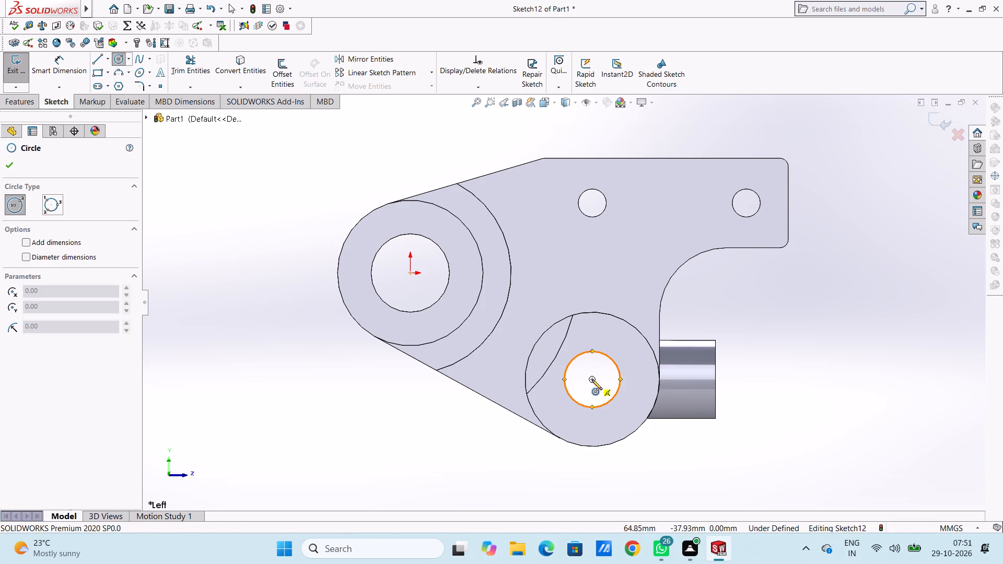
pyautogui.click(592, 379)
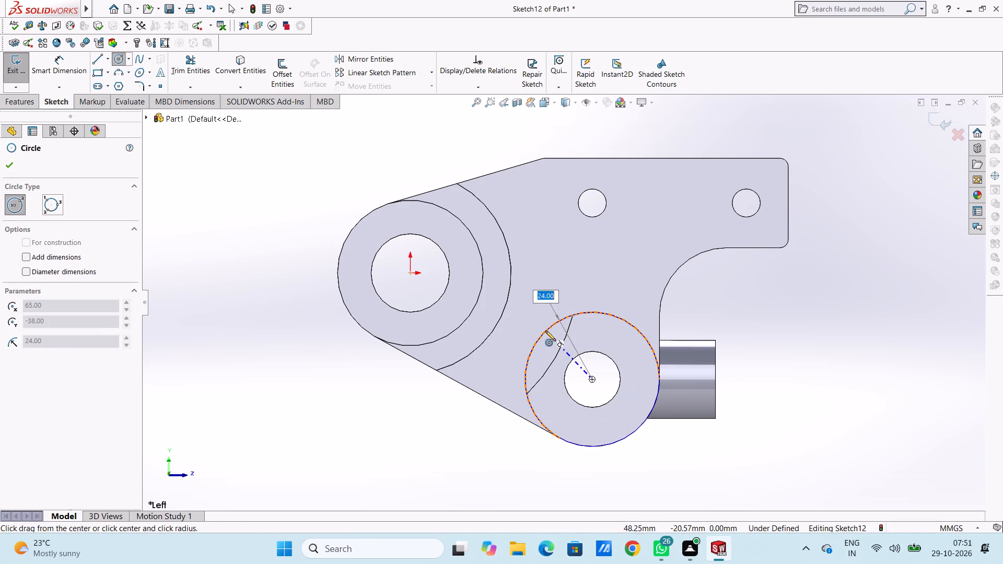
pyautogui.click(545, 331)
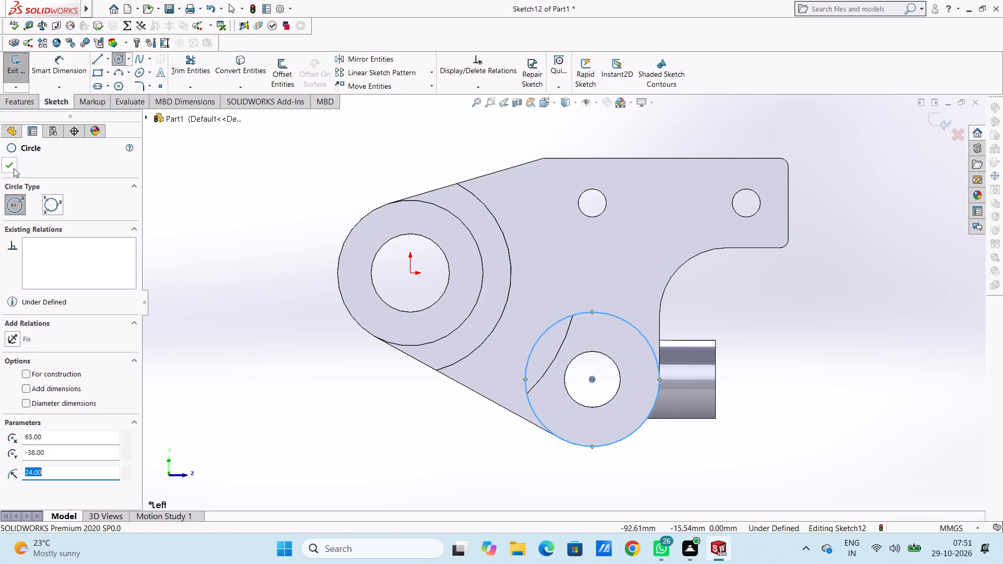
pyautogui.click(10, 168)
pyautogui.click(207, 262)
# Dimension the new circle around the lower bore with a 48 mm diameter.
pyautogui.scroll(3, 263, 293)
pyautogui.moveTo(319, 330); pyautogui.dragTo(305, 332, button='middle')
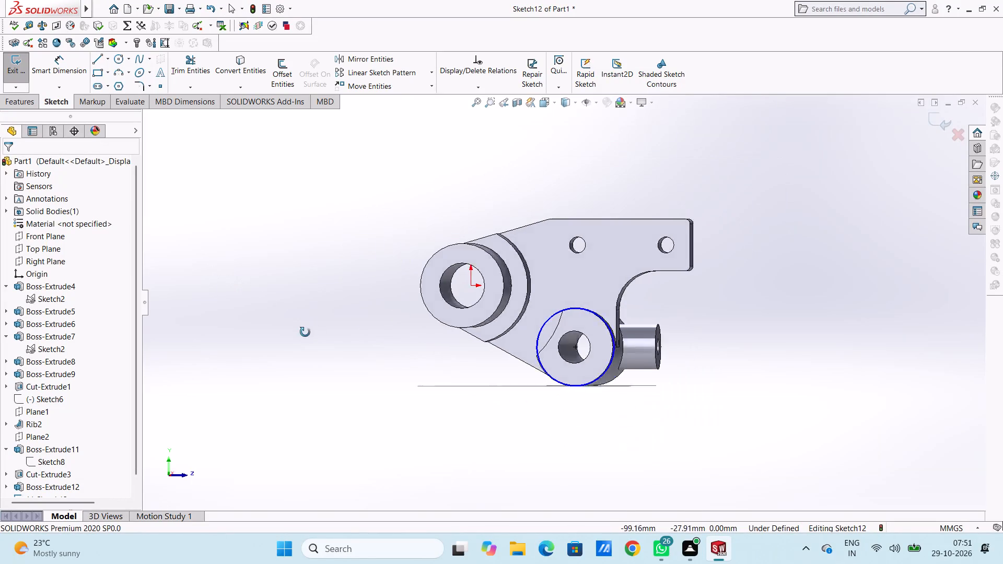
pyautogui.moveTo(305, 332); pyautogui.dragTo(267, 352, button='middle')
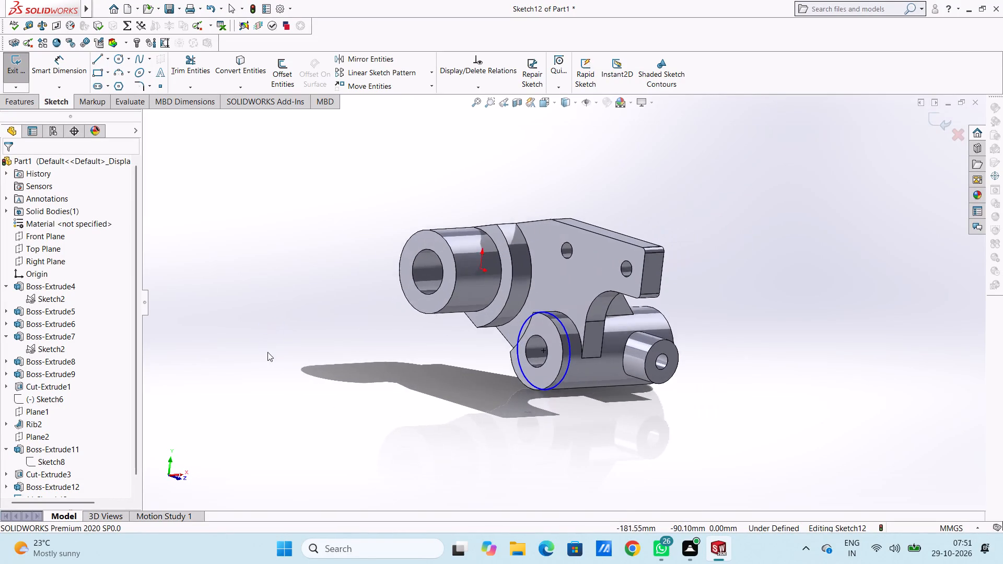
pyautogui.scroll(1, 267, 352)
pyautogui.click(89, 64)
pyautogui.click(79, 68)
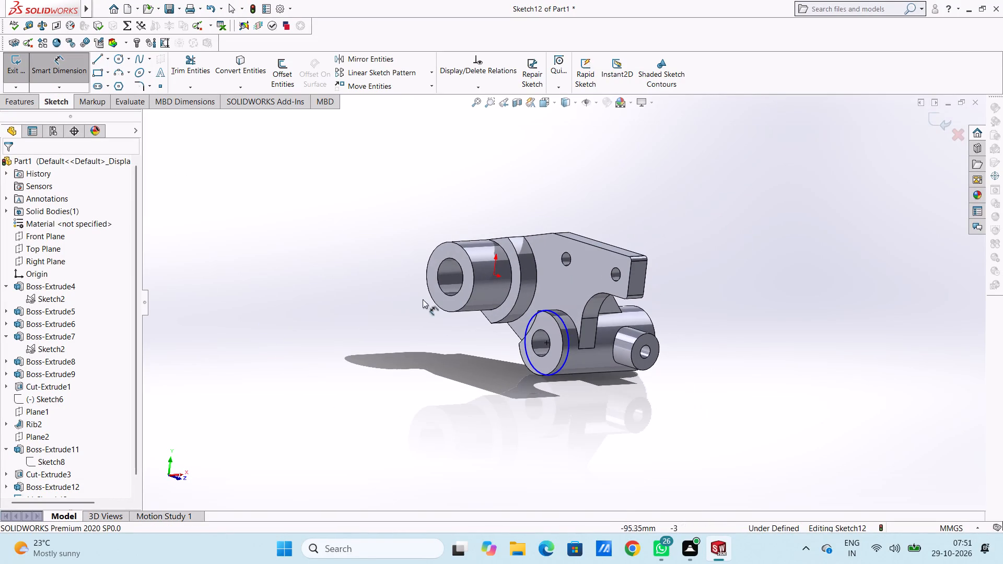
pyautogui.click(564, 327)
pyautogui.click(682, 204)
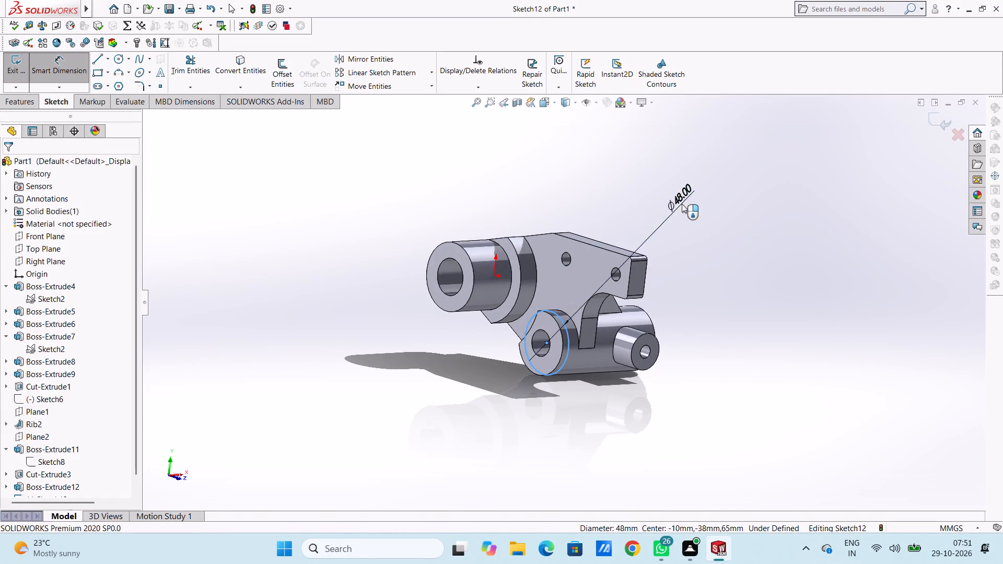
pyautogui.click(636, 186)
pyautogui.click(633, 185)
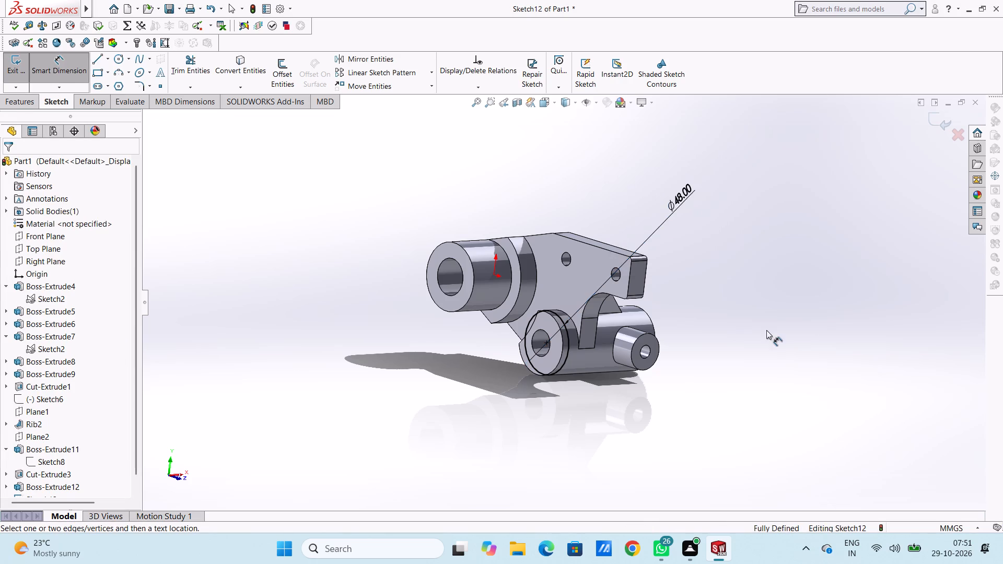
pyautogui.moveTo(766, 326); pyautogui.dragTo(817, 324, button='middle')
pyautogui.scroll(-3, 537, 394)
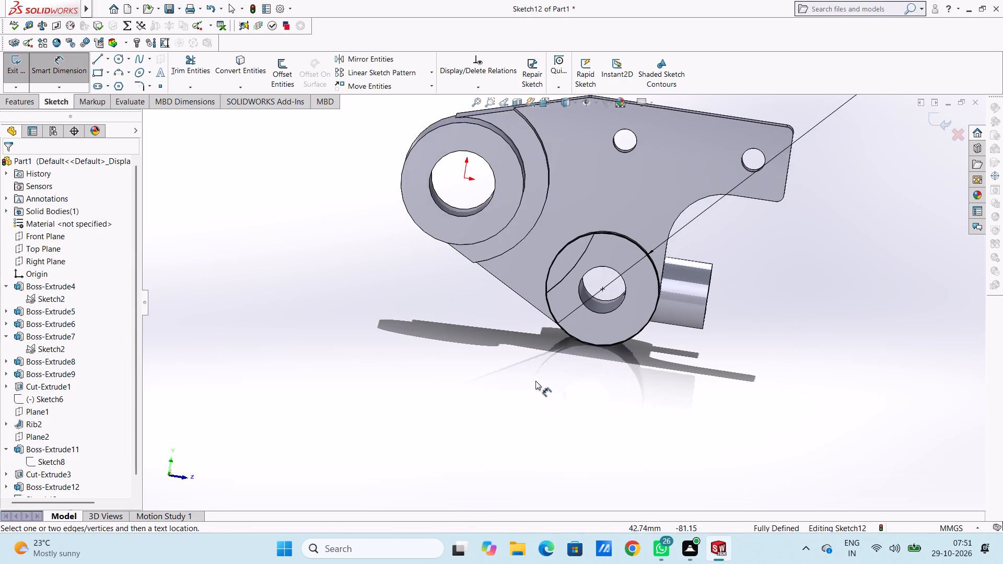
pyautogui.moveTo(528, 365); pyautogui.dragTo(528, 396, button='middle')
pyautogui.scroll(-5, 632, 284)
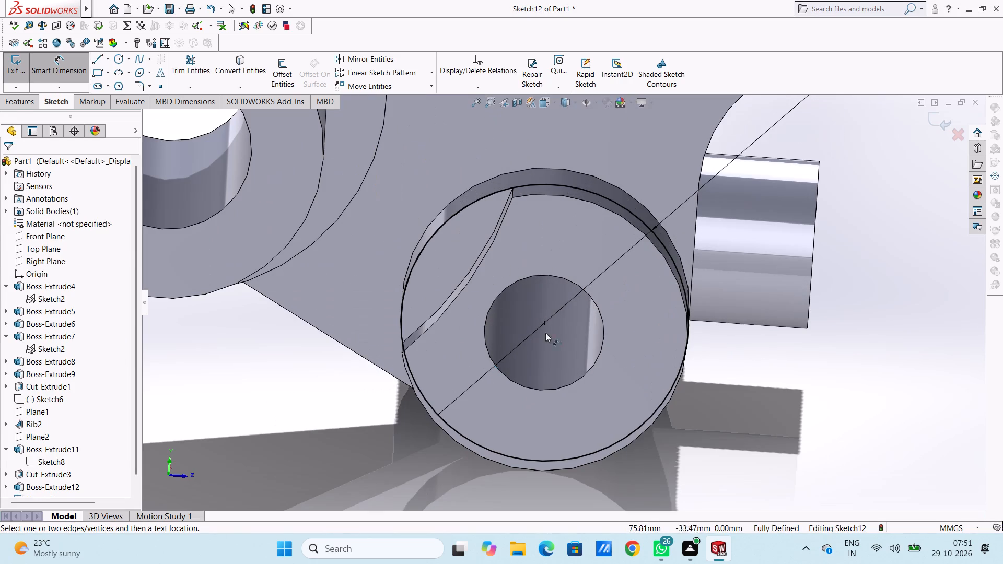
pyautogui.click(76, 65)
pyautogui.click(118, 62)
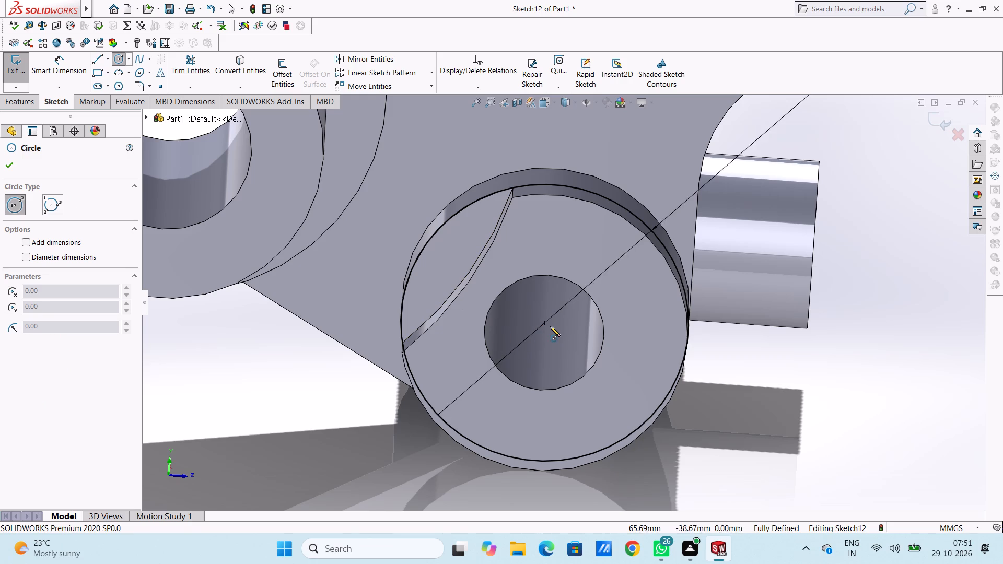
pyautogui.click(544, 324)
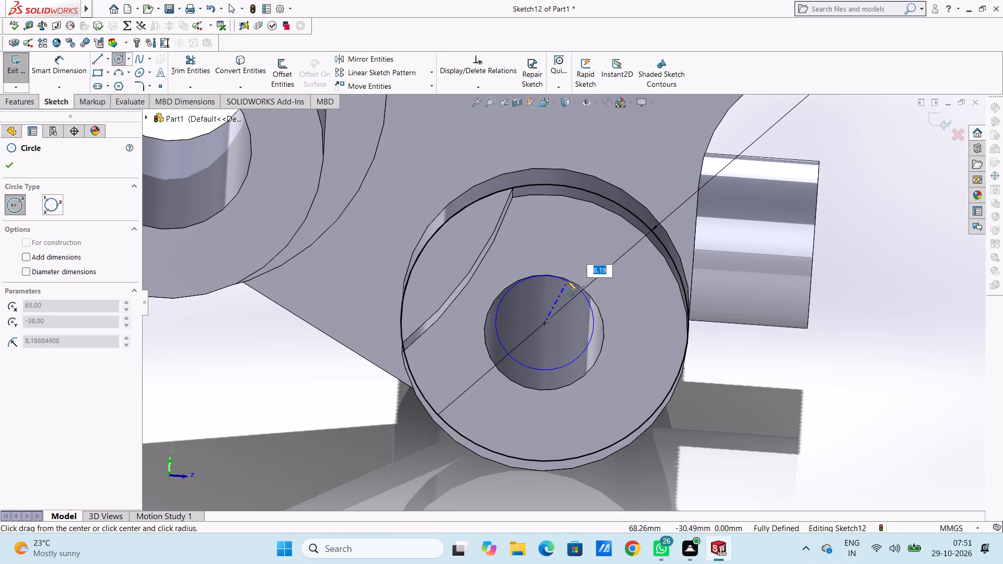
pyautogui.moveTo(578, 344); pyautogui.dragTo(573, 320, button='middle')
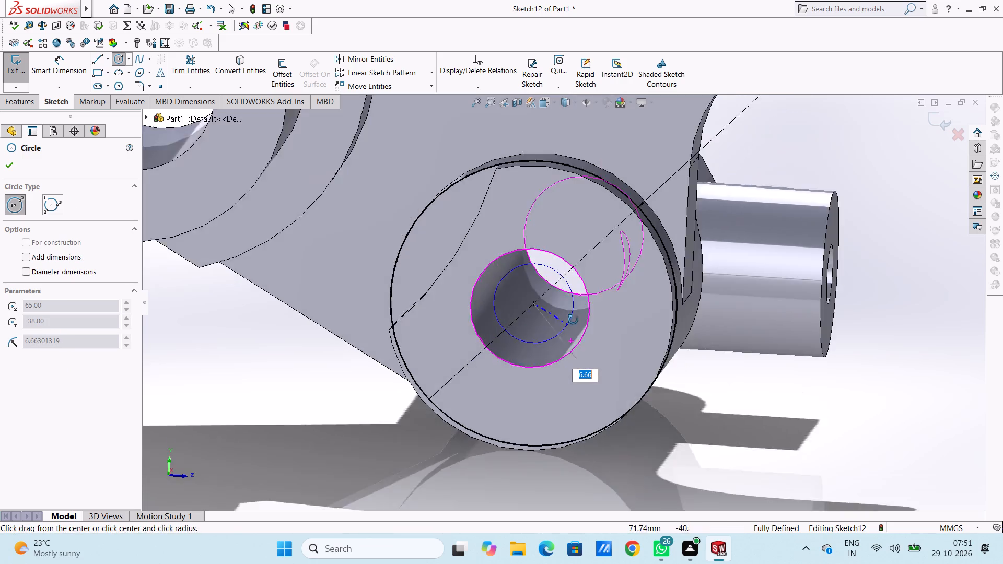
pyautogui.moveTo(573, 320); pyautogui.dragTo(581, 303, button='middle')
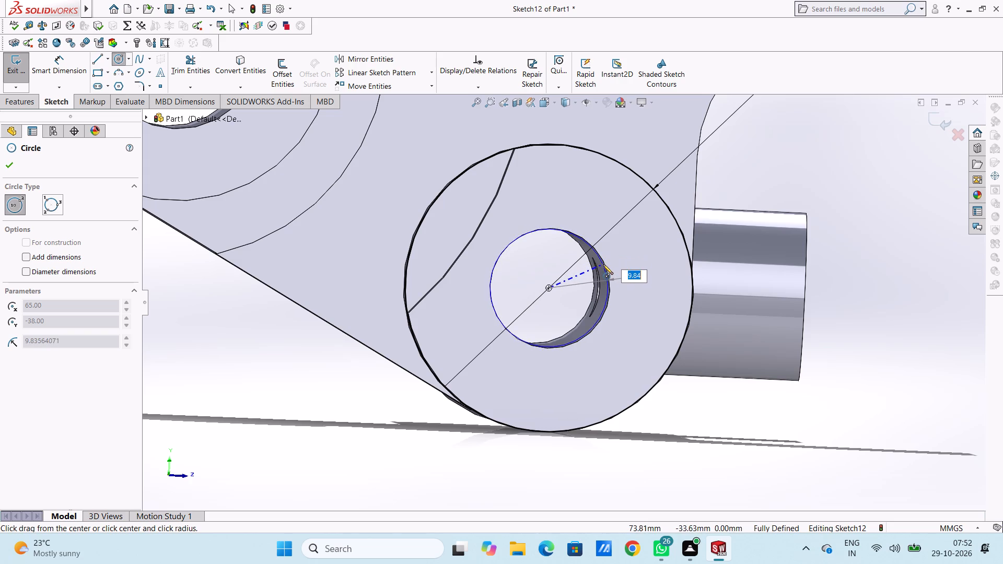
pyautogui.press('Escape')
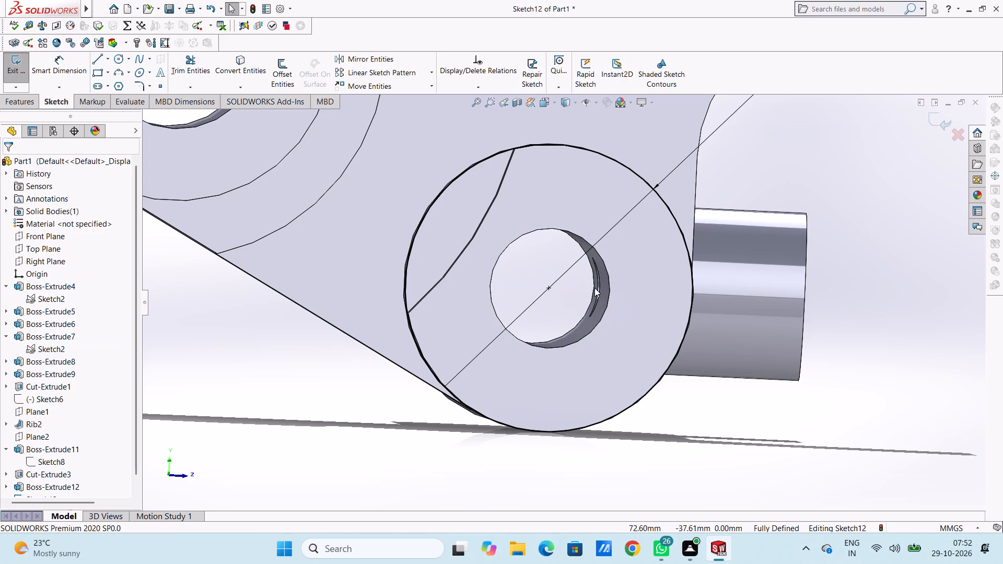
# Sketch a circle of 10 mm radius centred on the lower bore, matching the bore's edge.
pyautogui.hotkey('ctrl', '3')
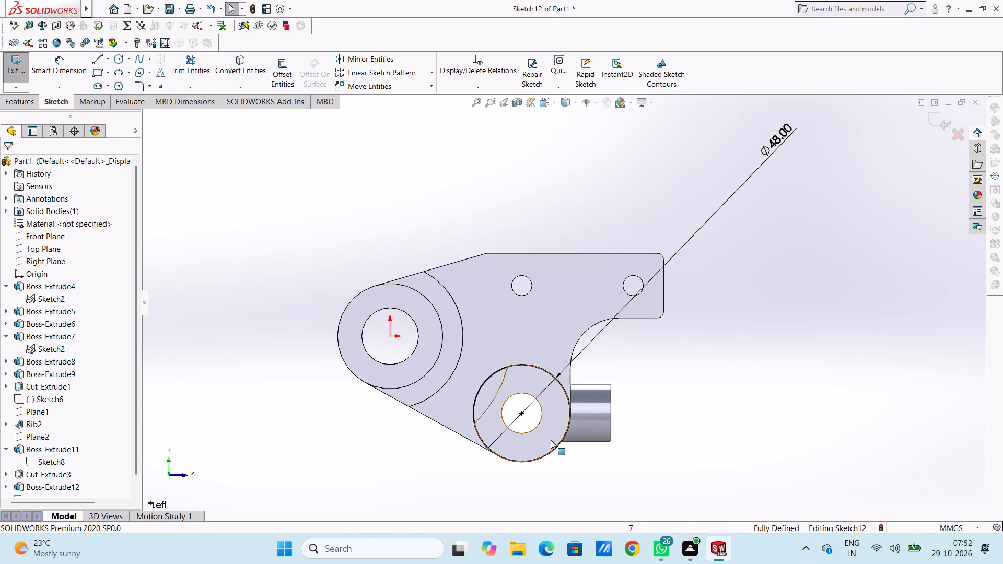
pyautogui.scroll(-3, 539, 477)
pyautogui.click(52, 68)
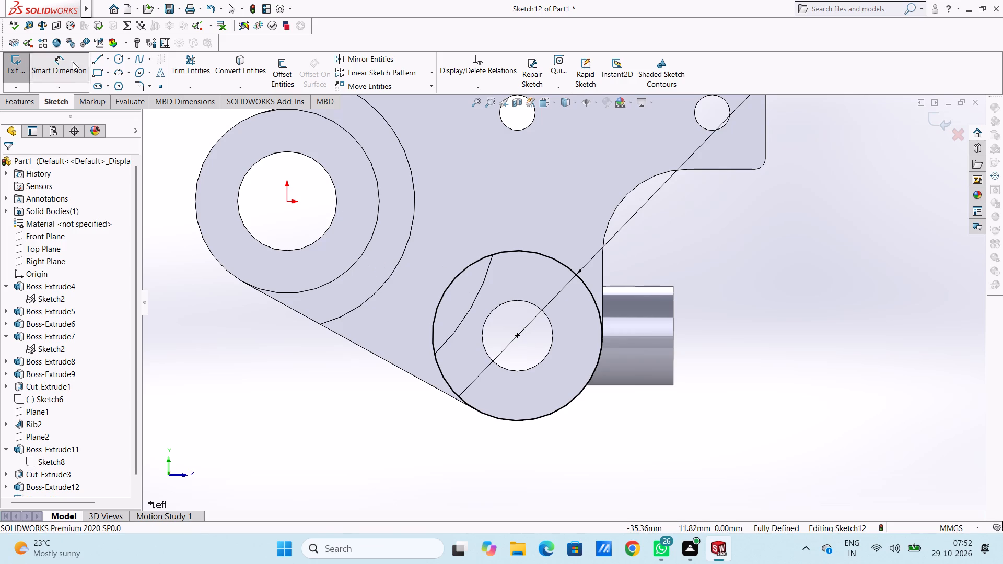
pyautogui.click(114, 58)
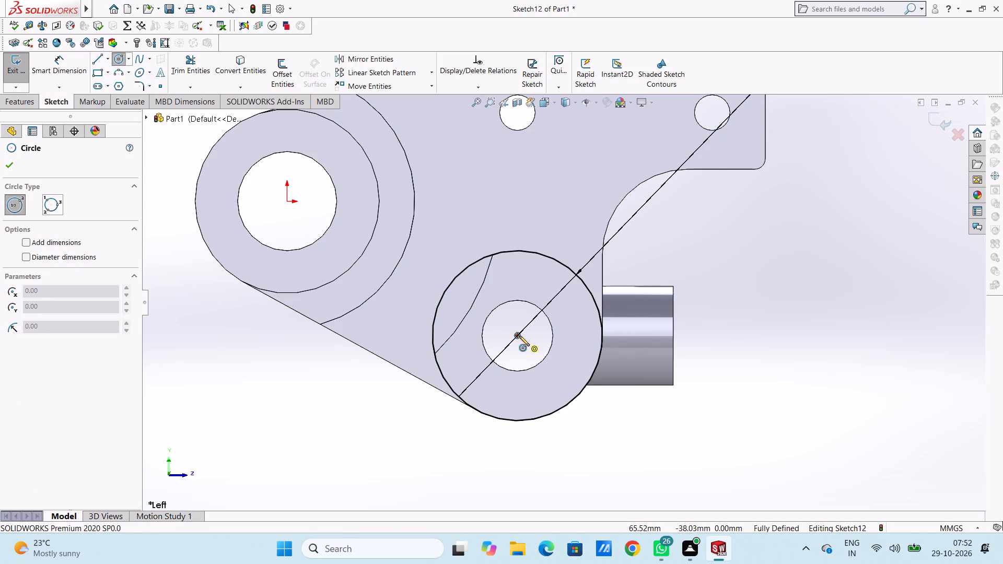
pyautogui.click(519, 336)
pyautogui.click(534, 303)
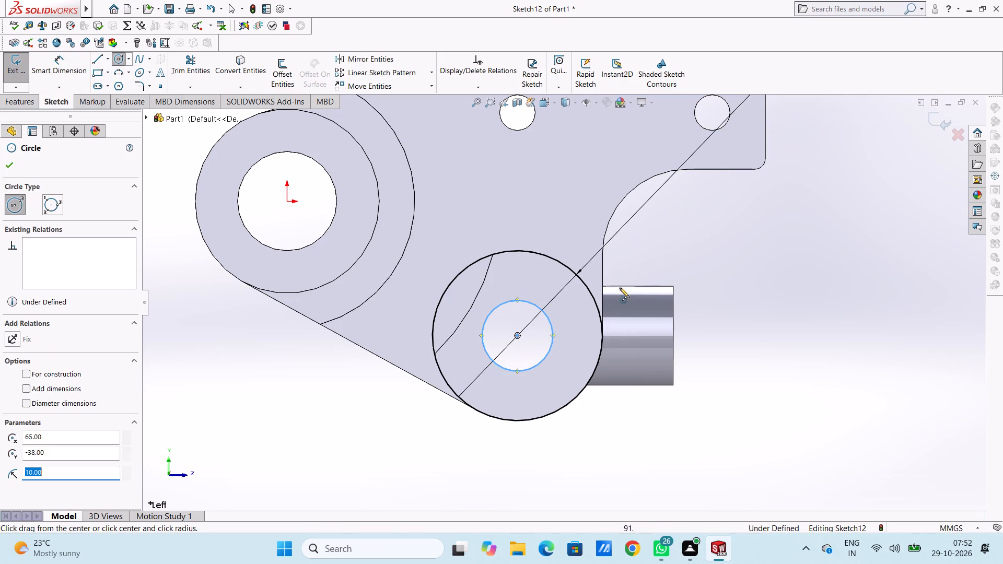
pyautogui.click(9, 169)
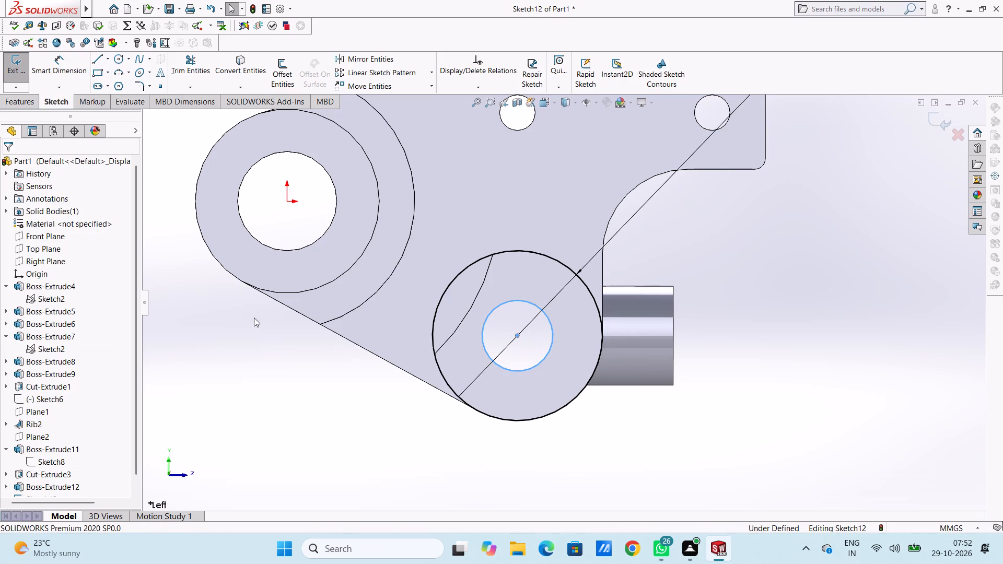
pyautogui.click(240, 336)
# Dimension the inner circle at the lower bore with a 20 mm diameter.
pyautogui.click(41, 70)
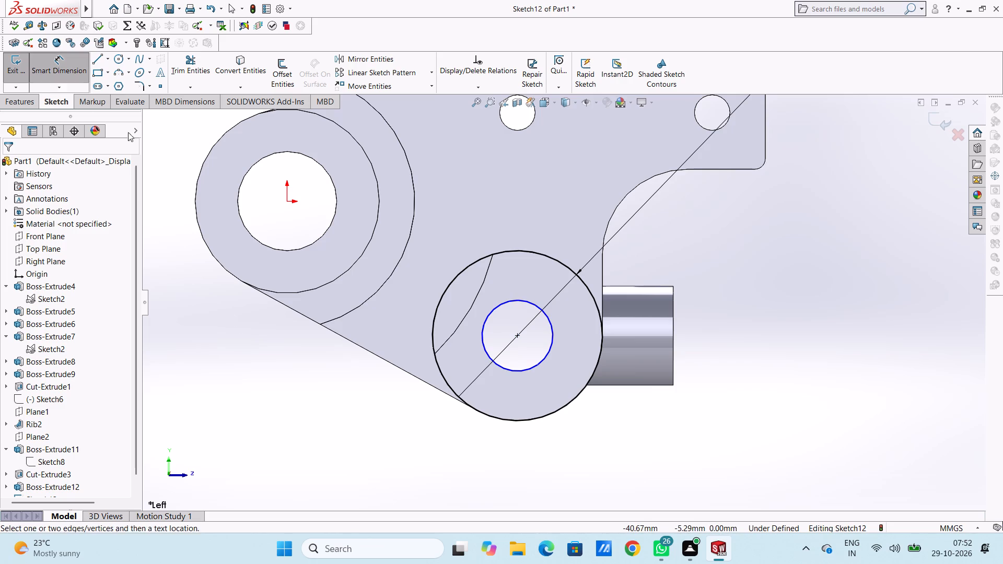
pyautogui.click(507, 303)
pyautogui.click(822, 241)
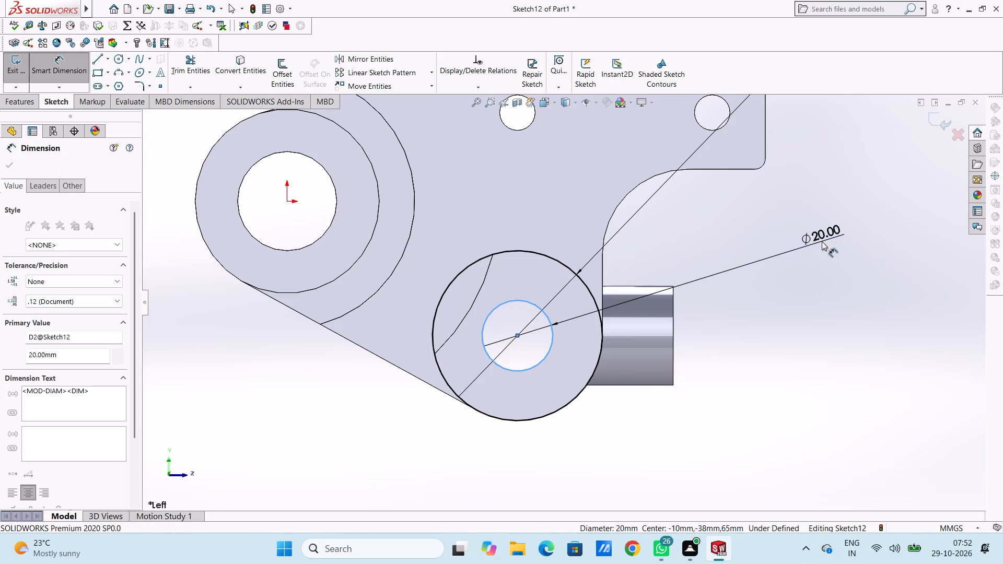
pyautogui.click(776, 231)
pyautogui.click(767, 230)
# Extrude the ring between the 48 mm and 20 mm circles as a 6 mm blind boss merged with the body.
pyautogui.scroll(4, 767, 230)
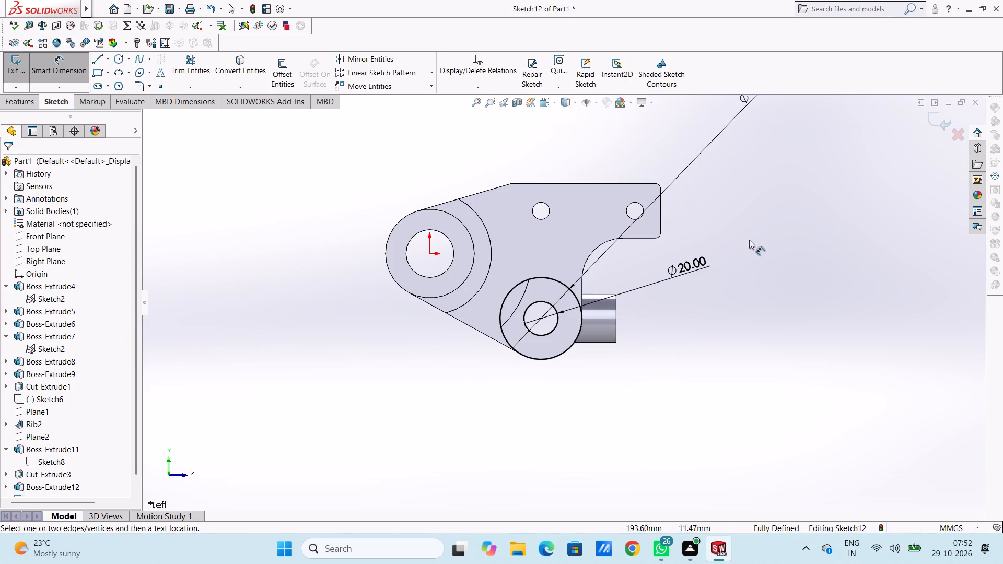
pyautogui.moveTo(660, 266); pyautogui.dragTo(597, 325, button='middle')
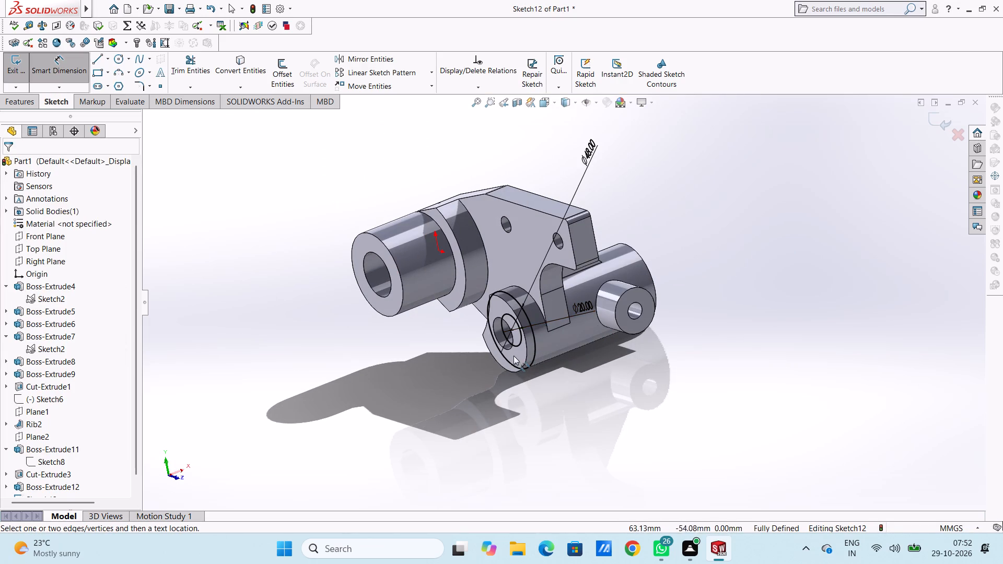
pyautogui.click(41, 80)
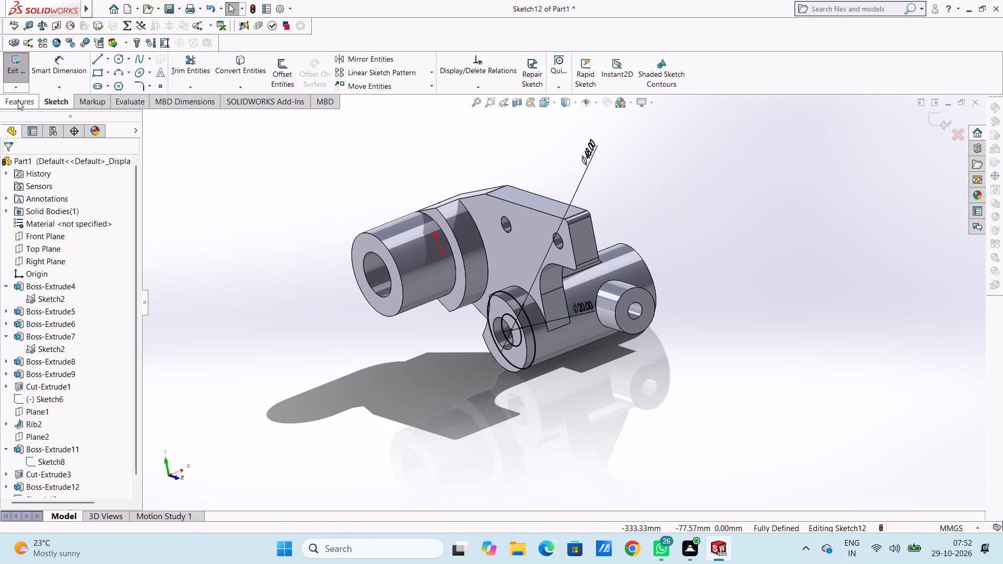
pyautogui.click(18, 103)
pyautogui.click(22, 72)
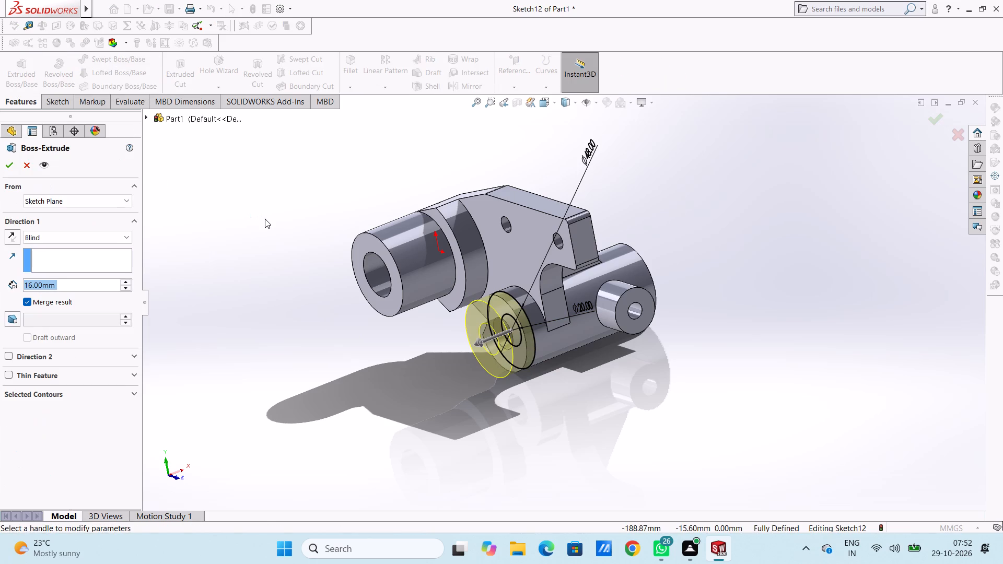
pyautogui.press('6')
pyautogui.press('Return')
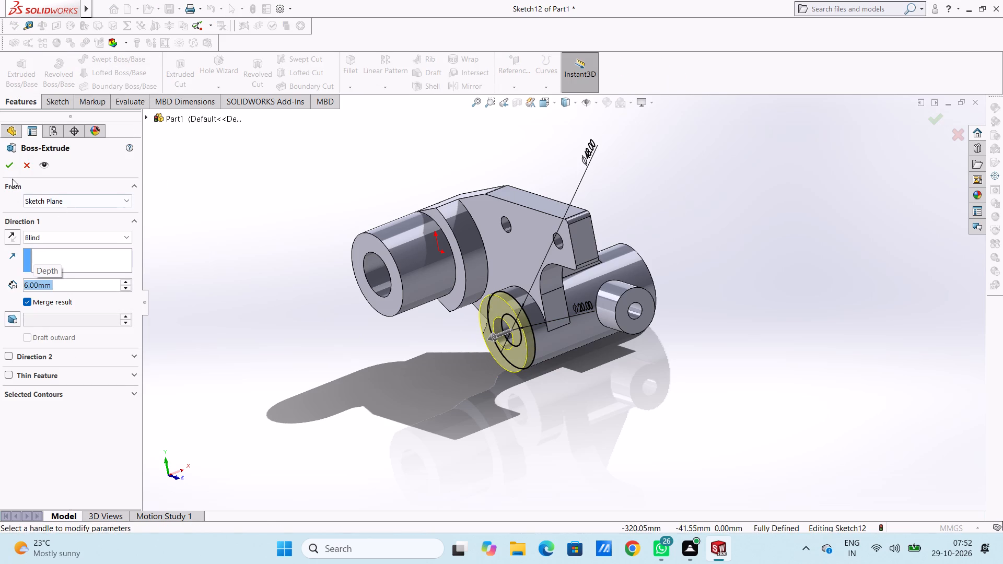
pyautogui.click(13, 167)
pyautogui.click(253, 347)
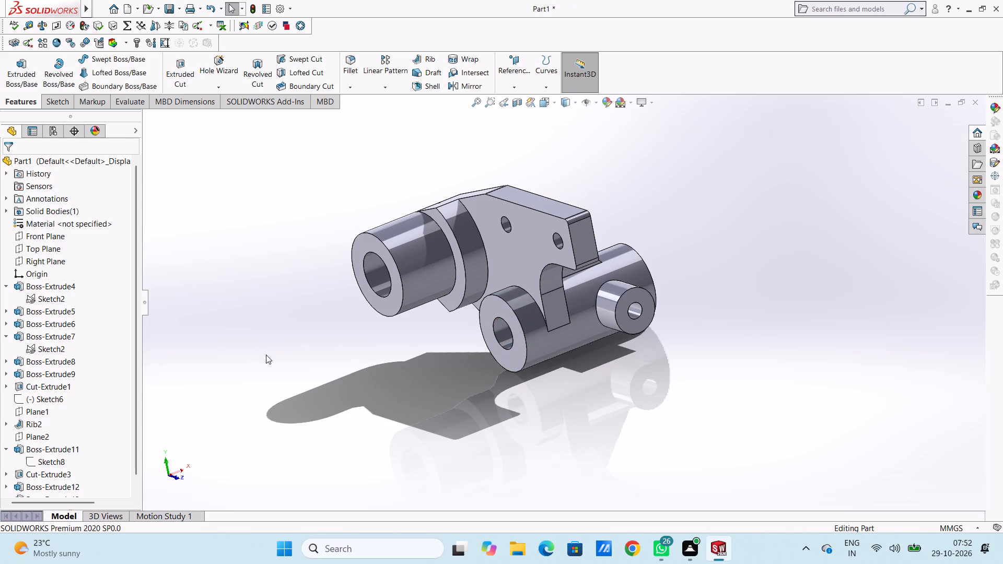
# Open a new sketch on the annular end face of the small side boss, viewed from the front.
pyautogui.moveTo(270, 357); pyautogui.dragTo(335, 307, button='middle')
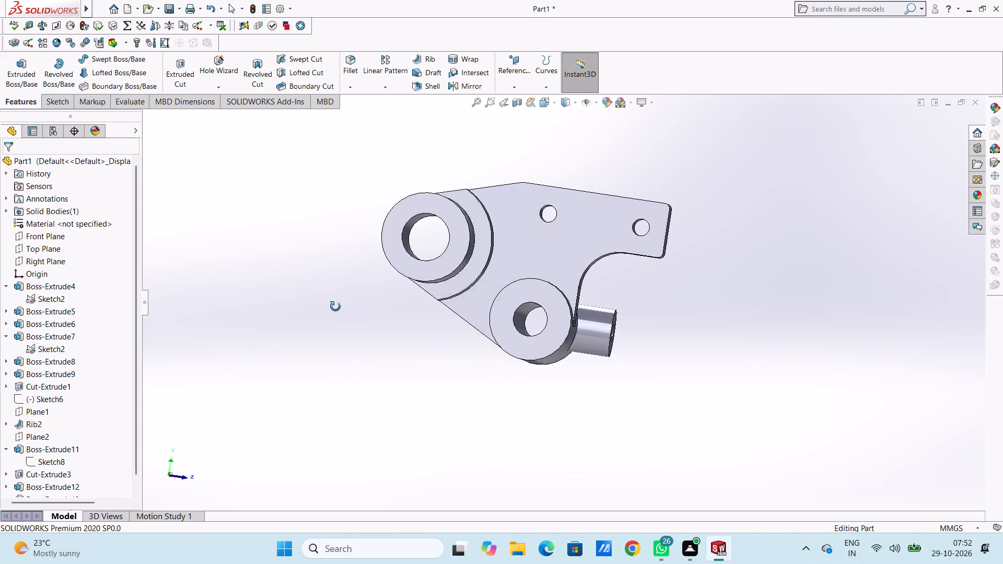
pyautogui.moveTo(335, 307); pyautogui.dragTo(258, 341, button='middle')
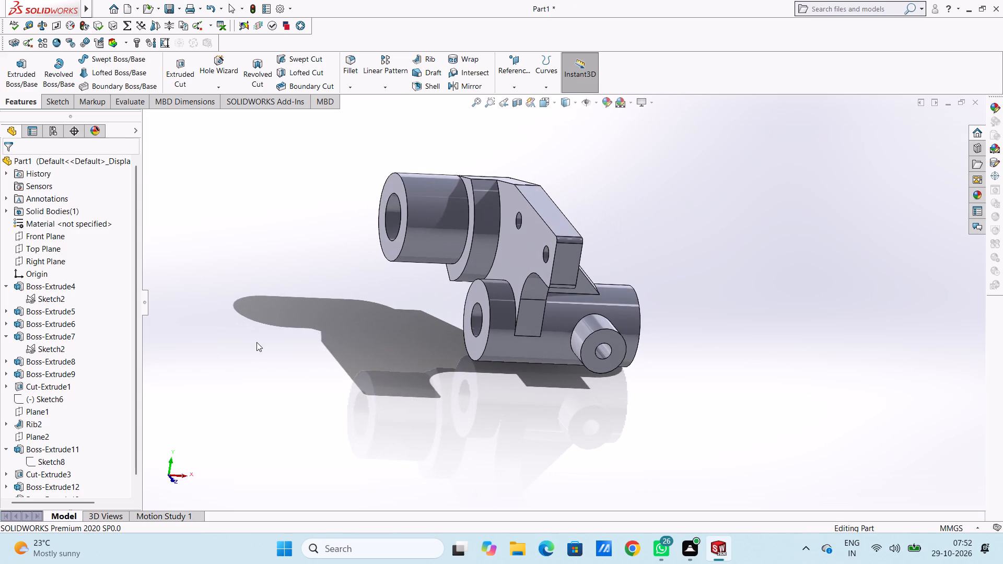
pyautogui.hotkey('ctrl', '1')
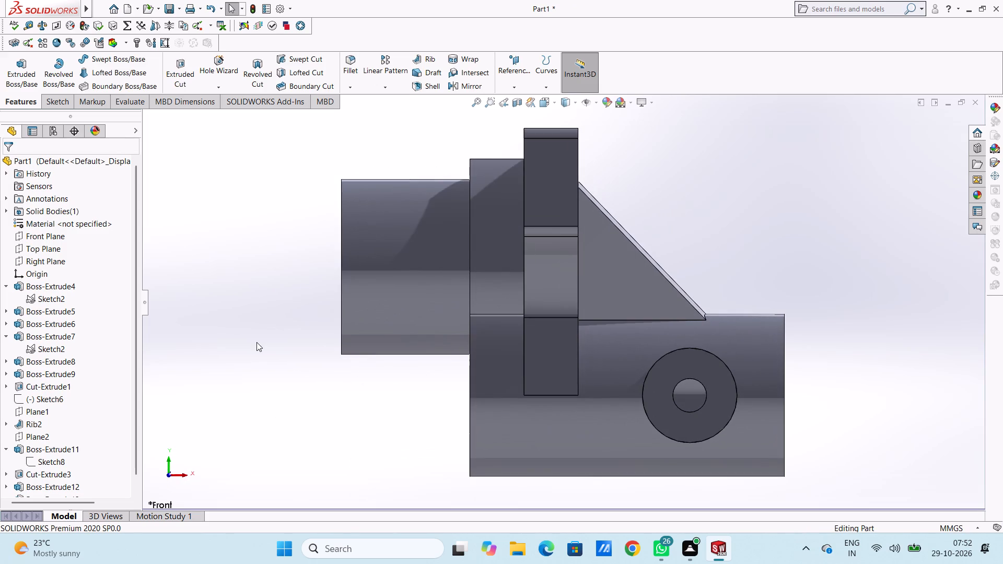
pyautogui.scroll(4, 243, 347)
pyautogui.scroll(-3, 566, 369)
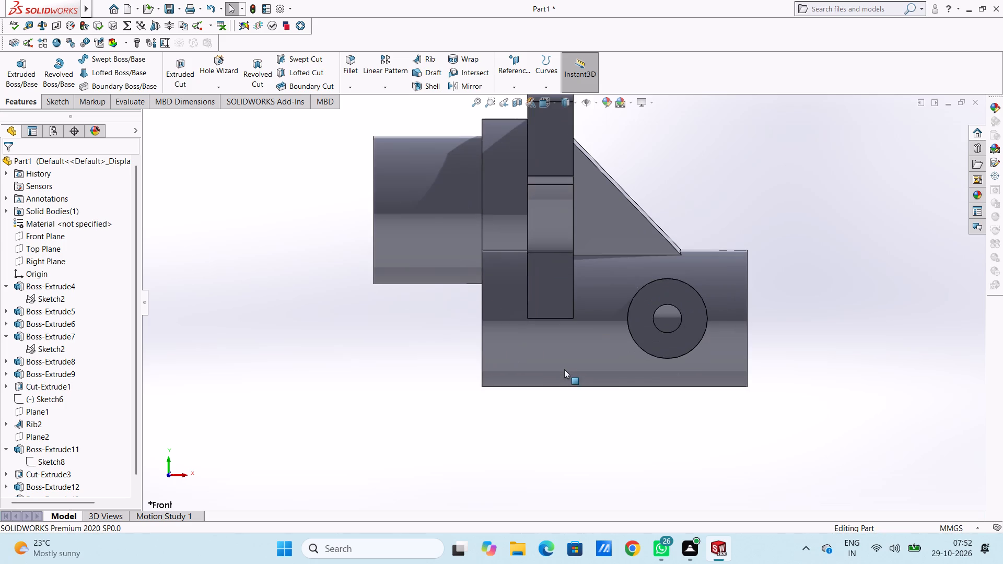
pyautogui.click(673, 297)
pyautogui.click(720, 266)
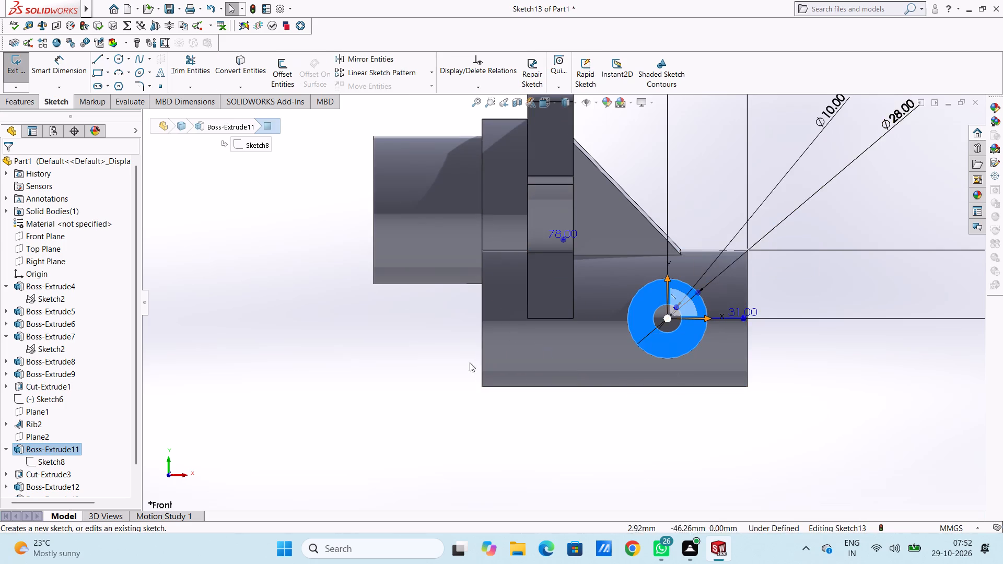
pyautogui.click(304, 367)
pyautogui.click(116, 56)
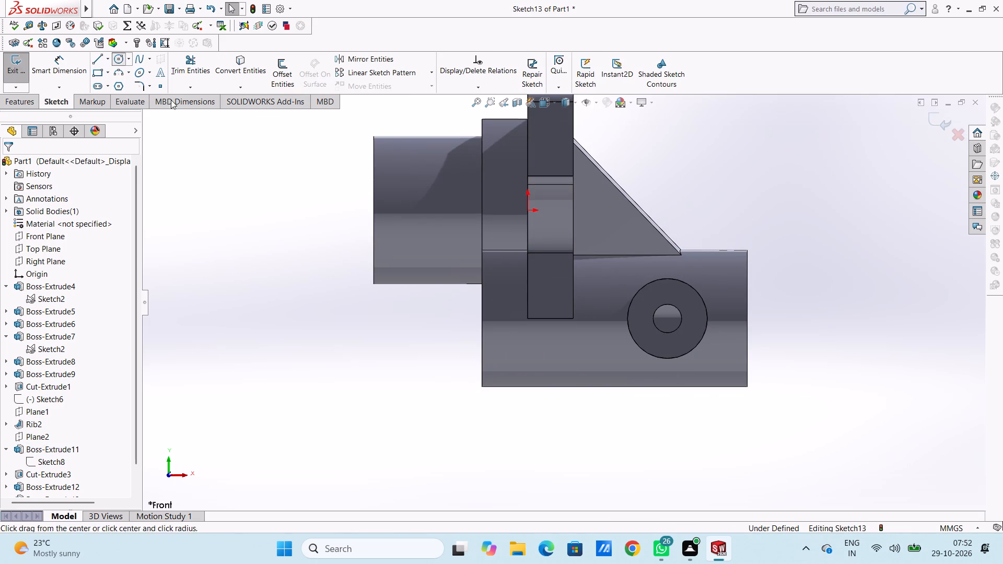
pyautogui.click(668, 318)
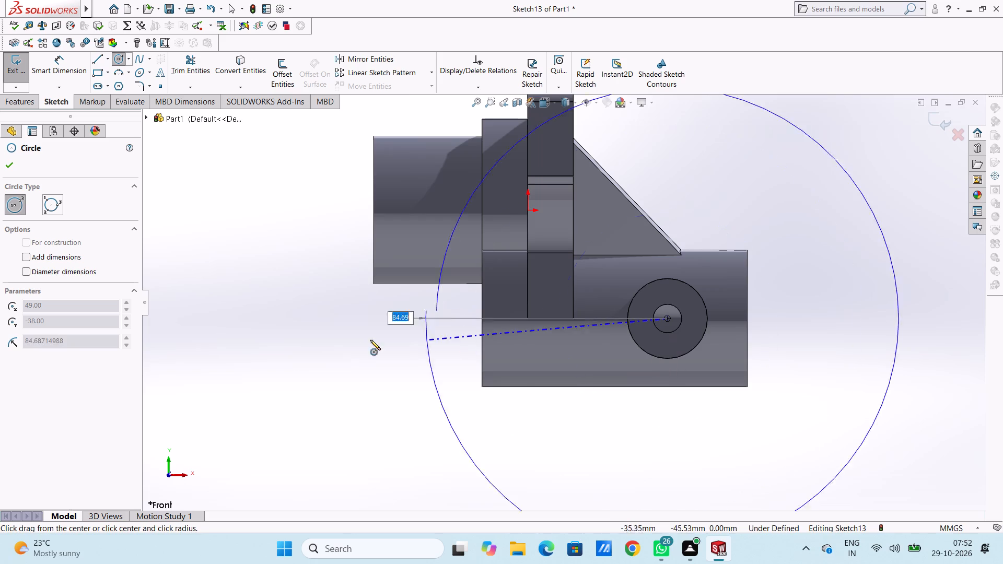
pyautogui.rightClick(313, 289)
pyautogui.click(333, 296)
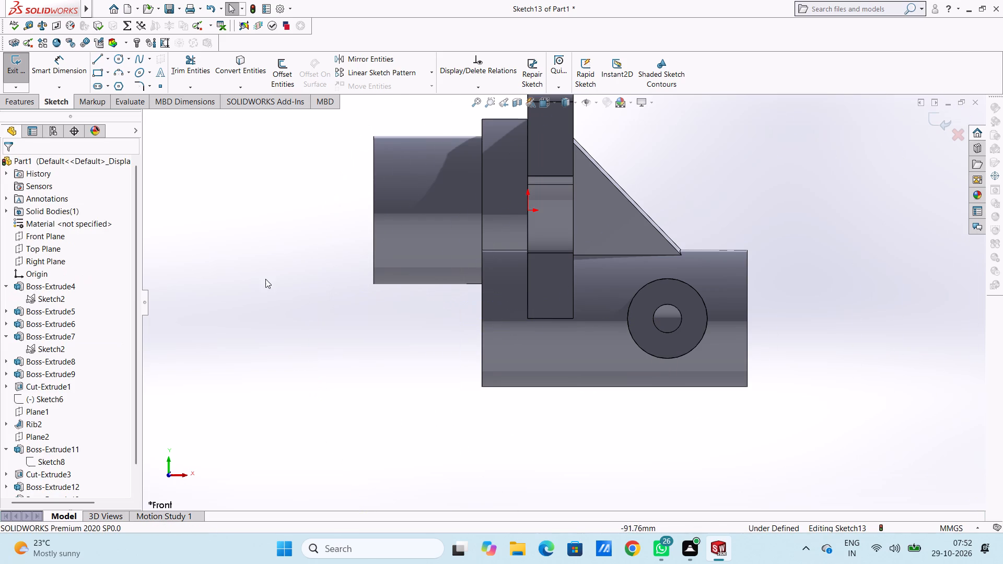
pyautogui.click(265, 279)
# Sketch a circle of about 6.5 mm radius over the lower cylinder's short end, level with the small side boss's hole centre.
pyautogui.click(117, 60)
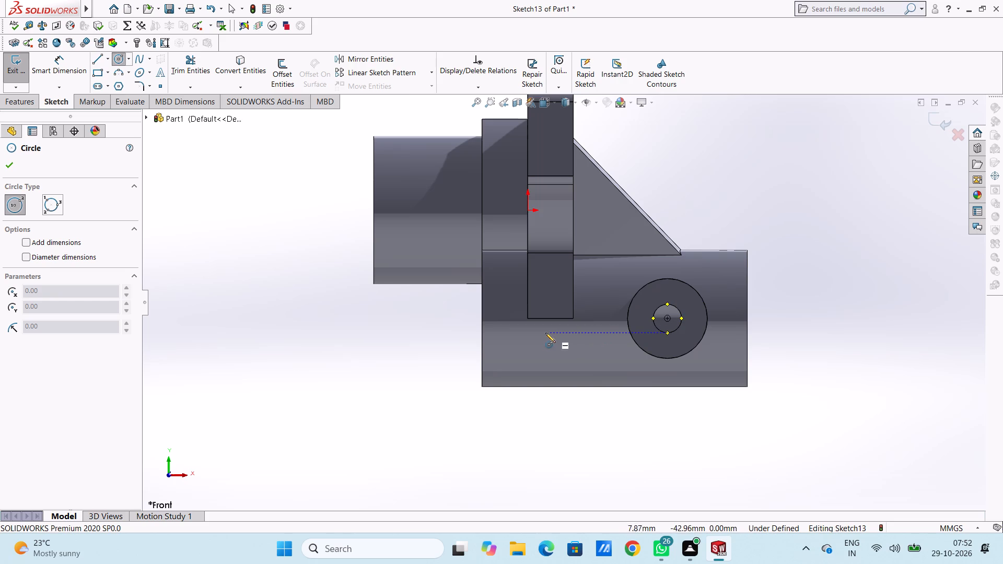
pyautogui.click(505, 320)
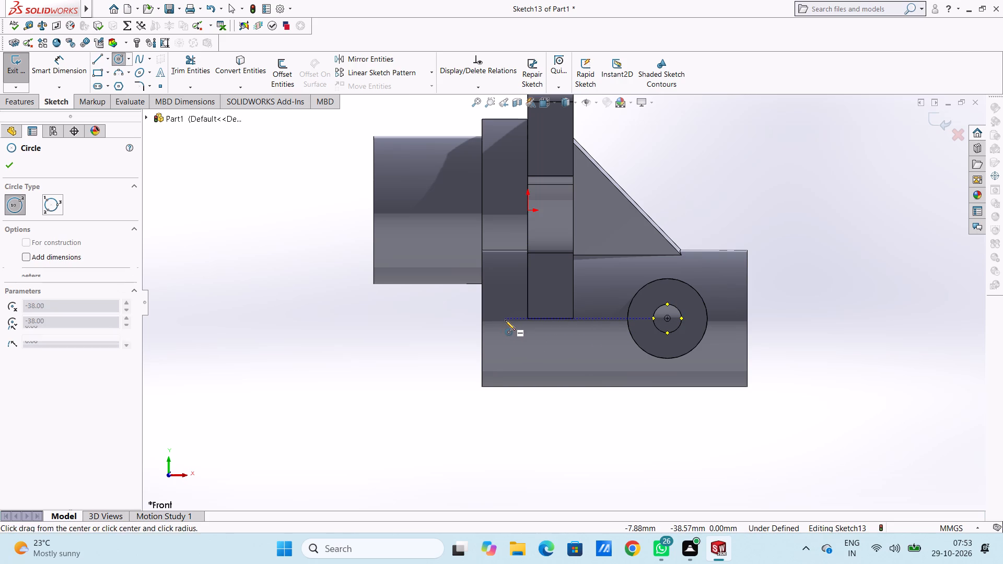
pyautogui.click(516, 334)
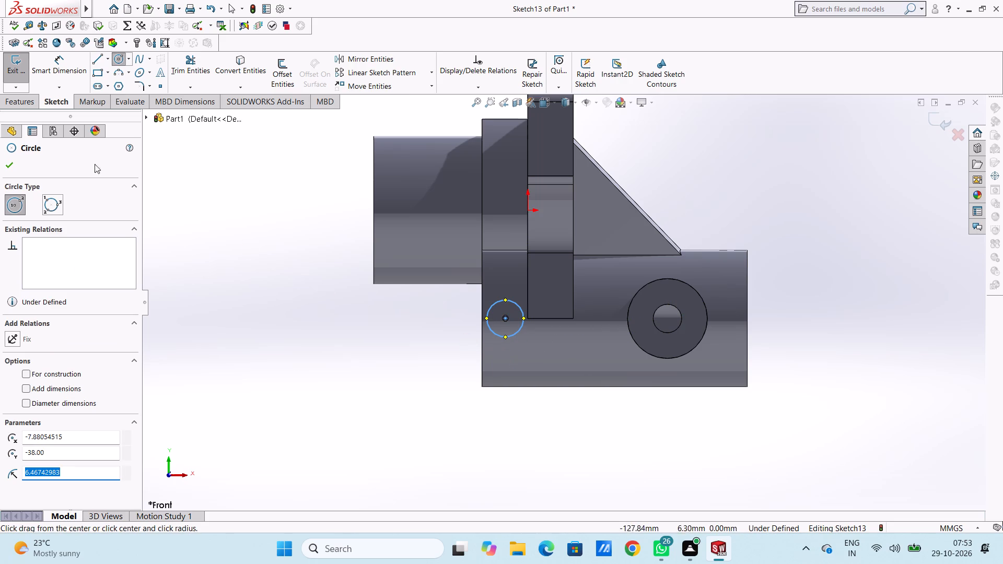
pyautogui.click(7, 161)
pyautogui.click(215, 198)
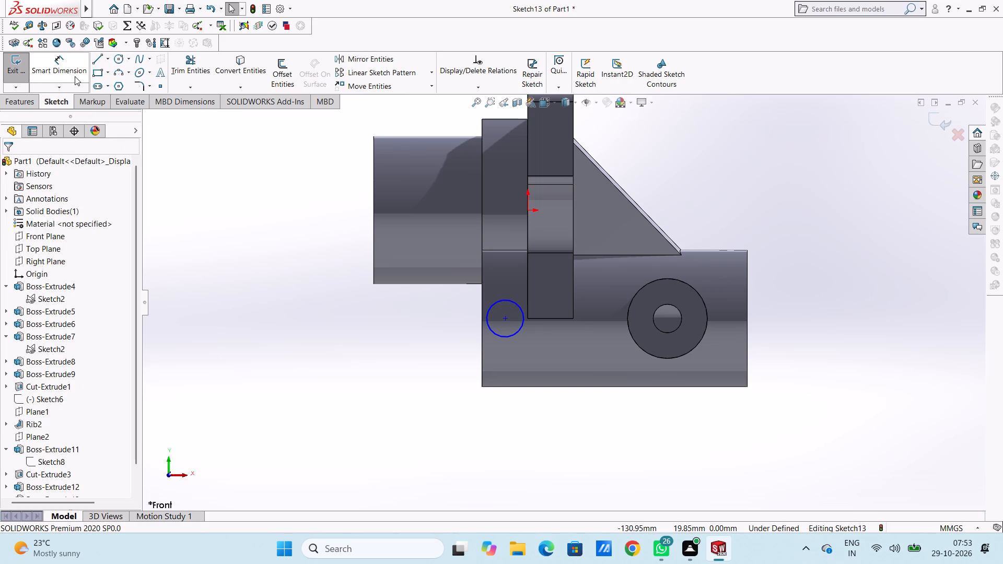
# Dimension the new circle on the lower cylinder with a 10 mm diameter.
pyautogui.click(75, 76)
pyautogui.click(496, 301)
pyautogui.click(240, 193)
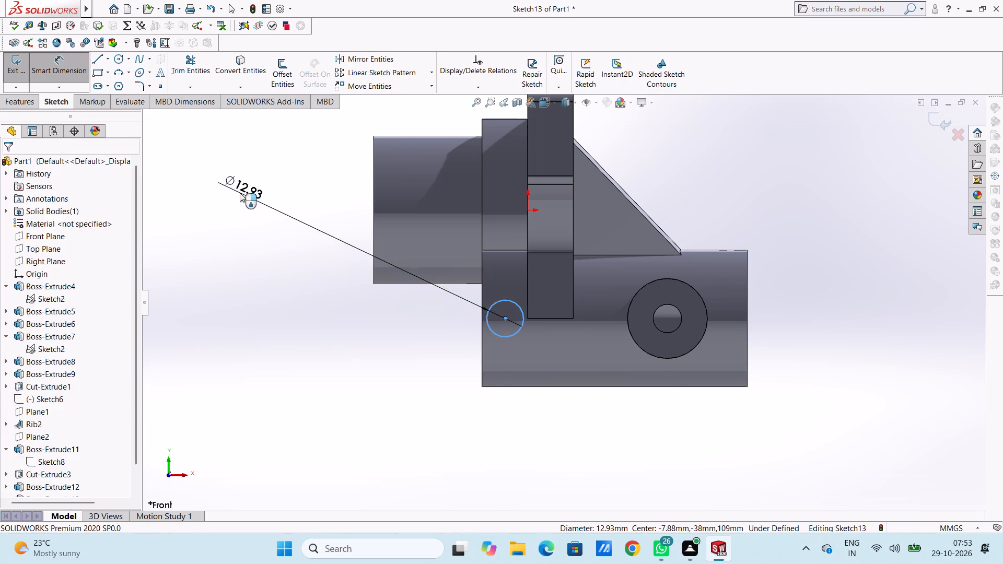
pyautogui.write('10')
pyautogui.press('Return')
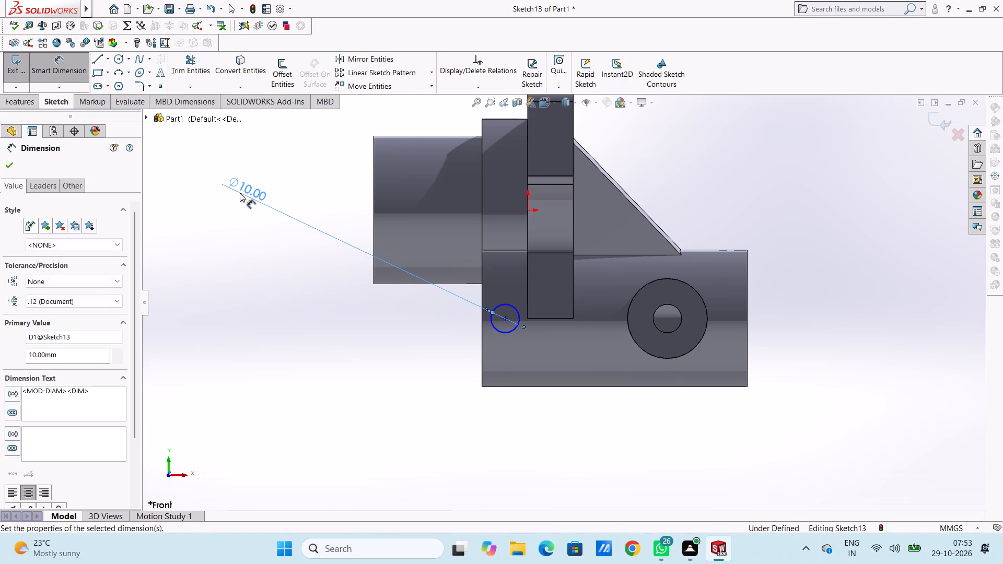
pyautogui.click(285, 306)
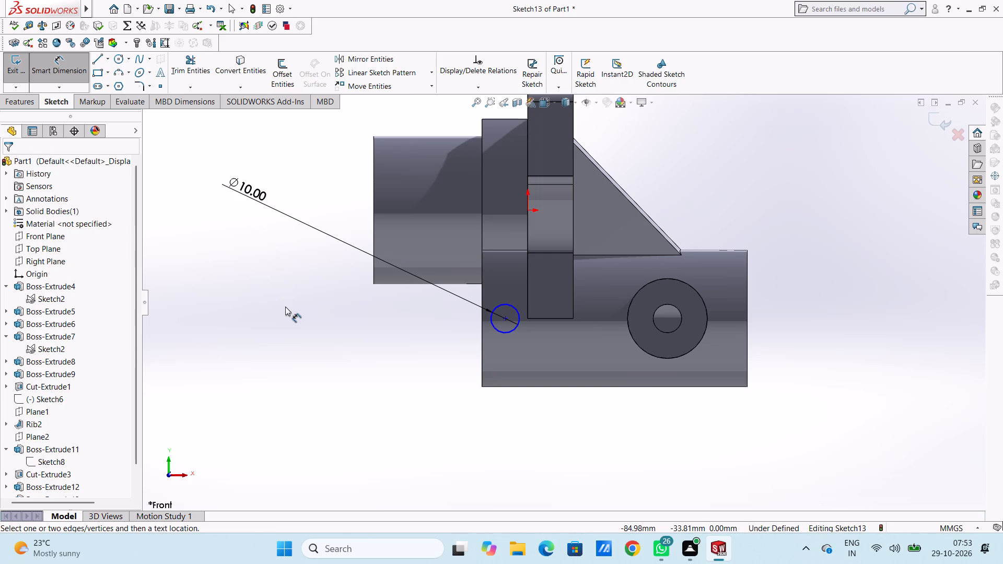
# Dimension the circle's centre 46 mm horizontally from the outer end edge of the upper cylinder.
pyautogui.click(372, 215)
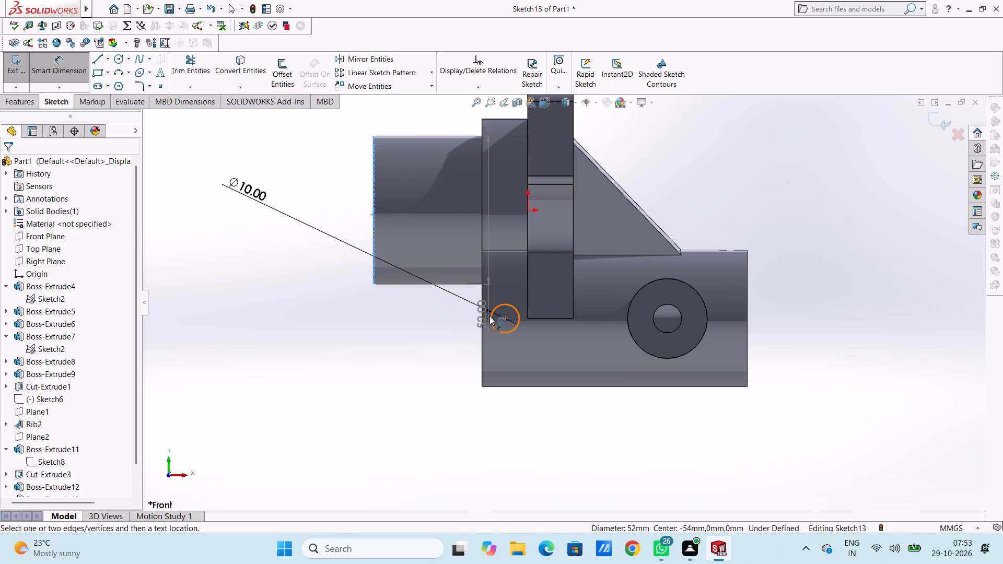
pyautogui.click(504, 319)
pyautogui.click(403, 416)
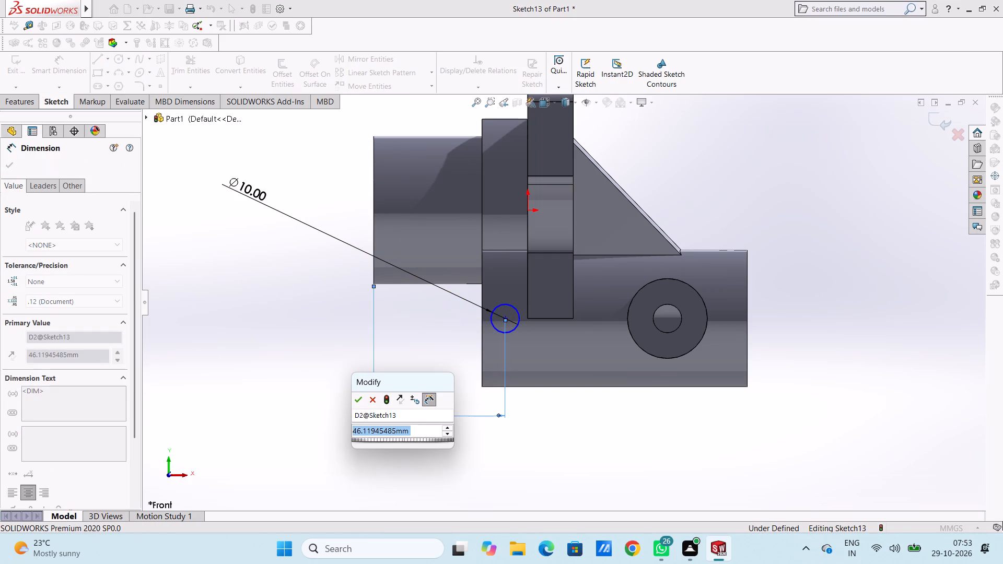
pyautogui.press('4')
pyautogui.press('6')
pyautogui.press('Return')
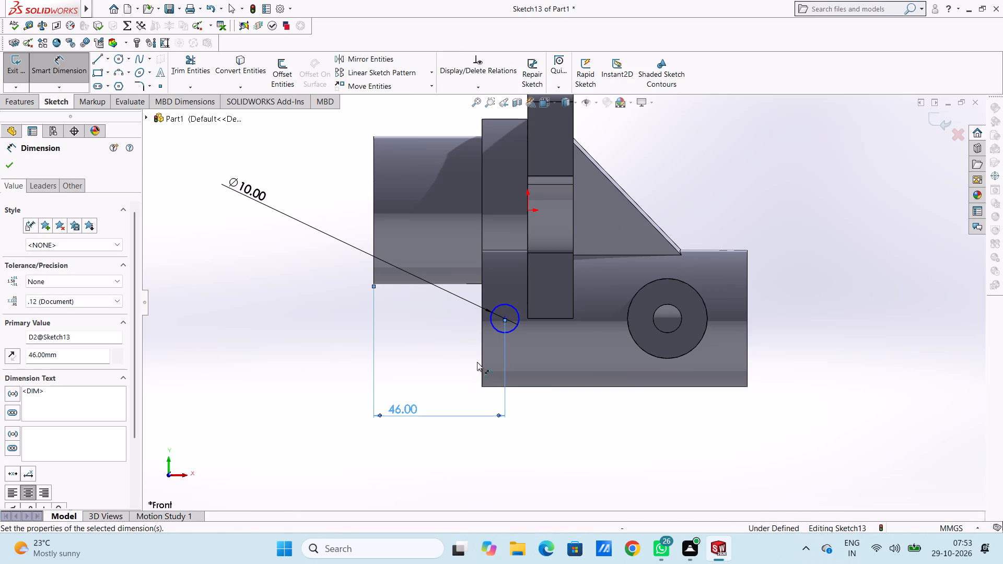
pyautogui.click(454, 349)
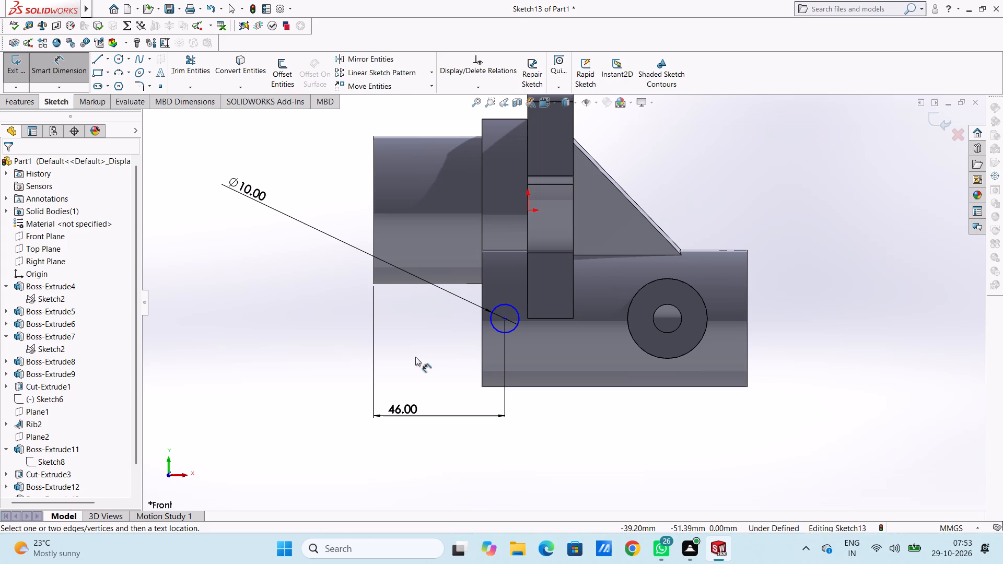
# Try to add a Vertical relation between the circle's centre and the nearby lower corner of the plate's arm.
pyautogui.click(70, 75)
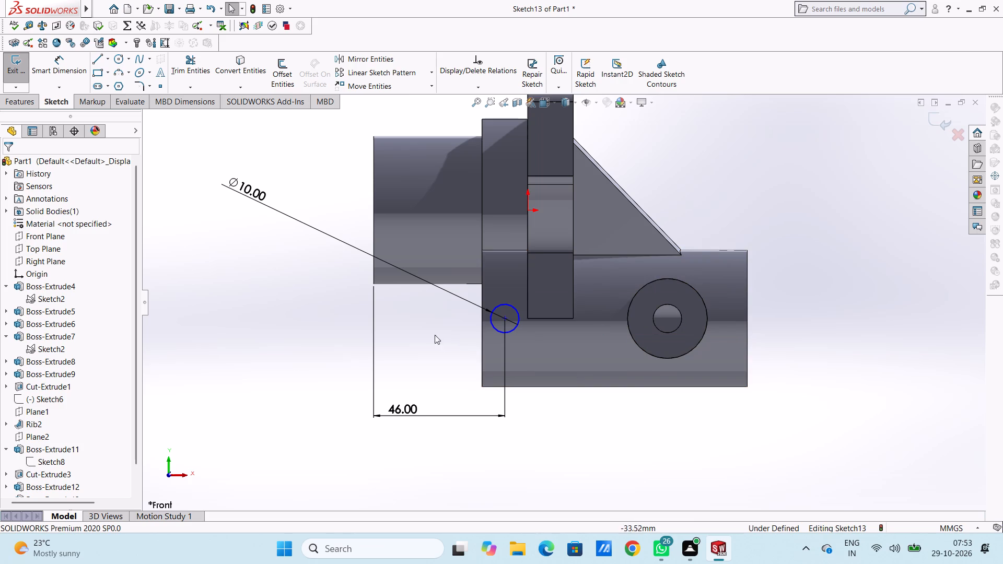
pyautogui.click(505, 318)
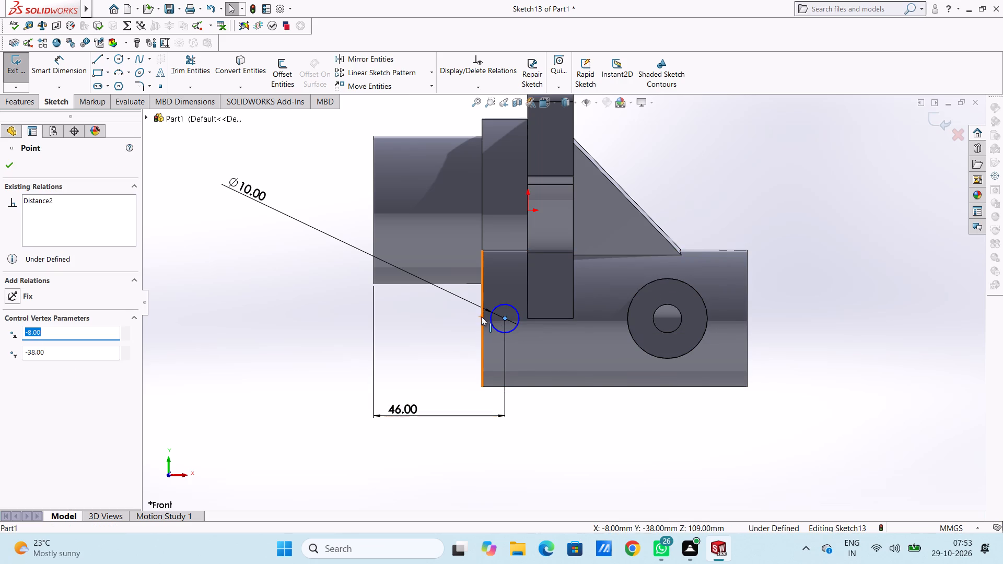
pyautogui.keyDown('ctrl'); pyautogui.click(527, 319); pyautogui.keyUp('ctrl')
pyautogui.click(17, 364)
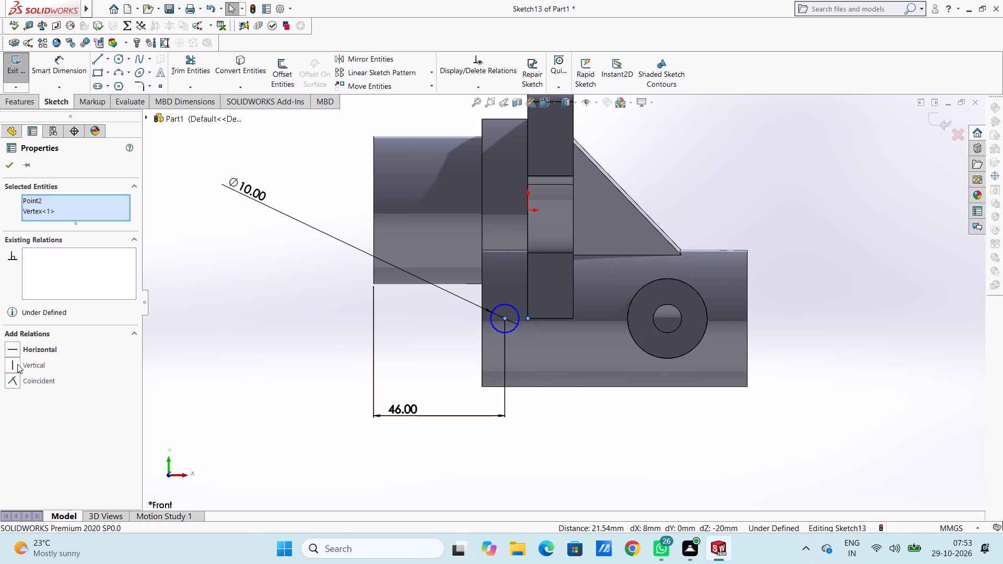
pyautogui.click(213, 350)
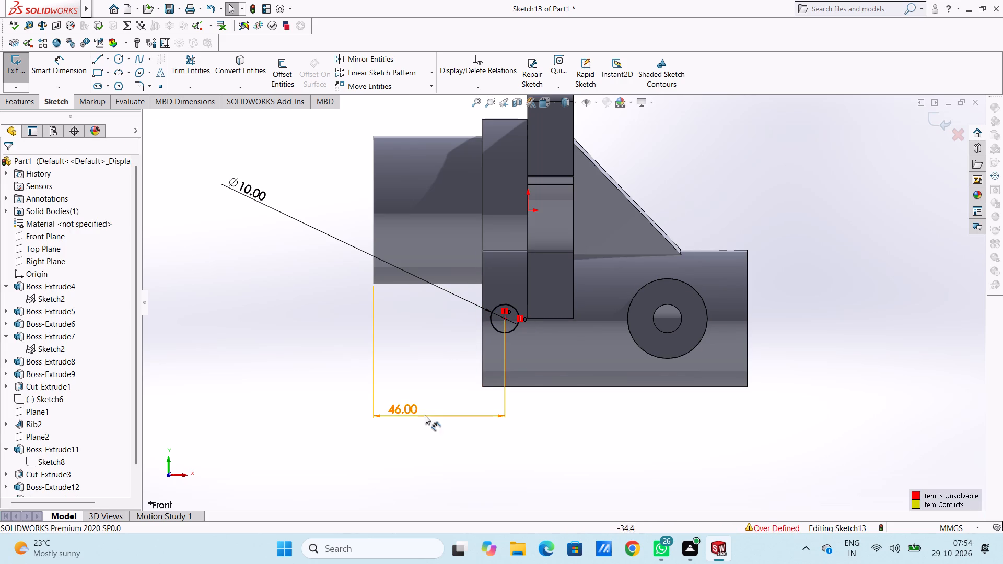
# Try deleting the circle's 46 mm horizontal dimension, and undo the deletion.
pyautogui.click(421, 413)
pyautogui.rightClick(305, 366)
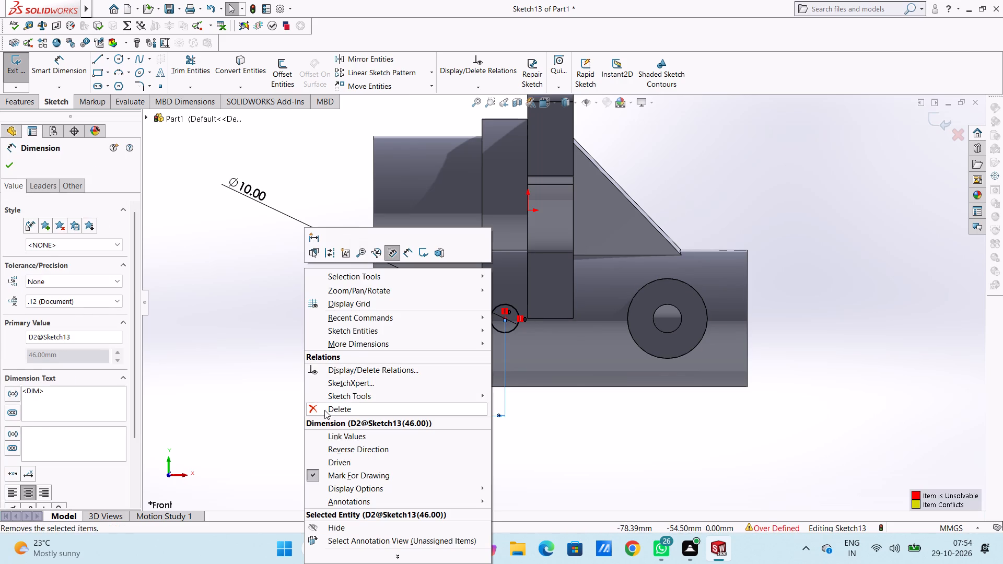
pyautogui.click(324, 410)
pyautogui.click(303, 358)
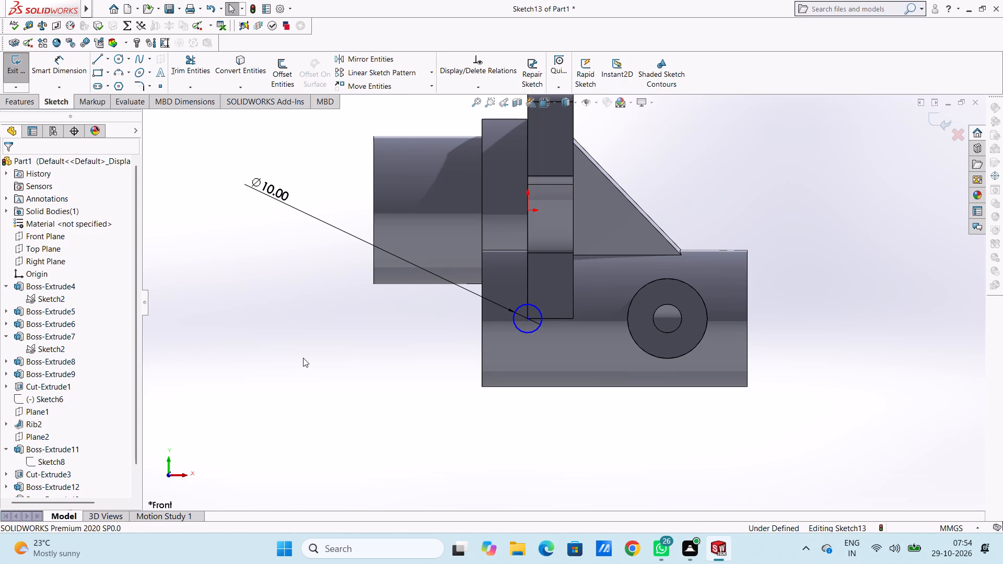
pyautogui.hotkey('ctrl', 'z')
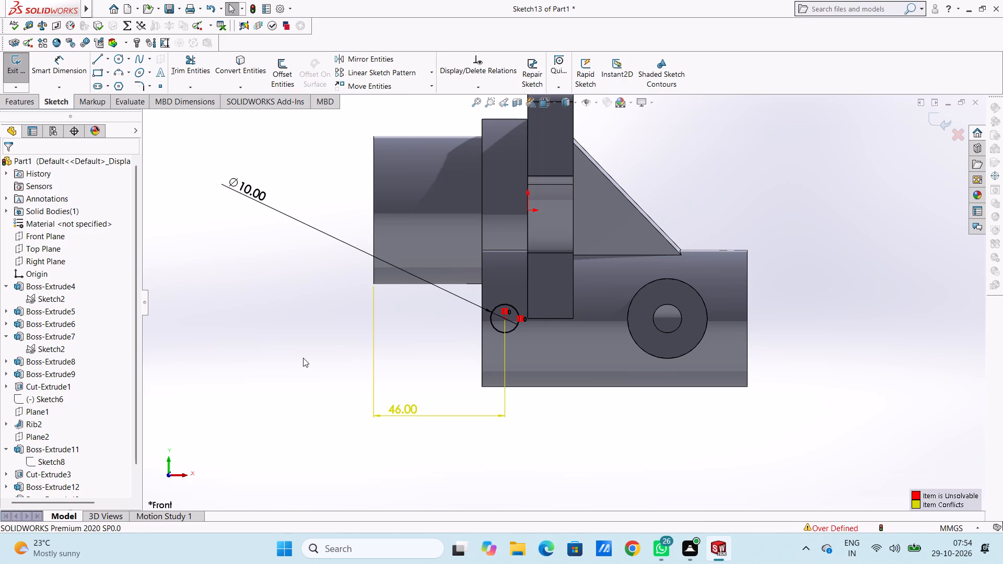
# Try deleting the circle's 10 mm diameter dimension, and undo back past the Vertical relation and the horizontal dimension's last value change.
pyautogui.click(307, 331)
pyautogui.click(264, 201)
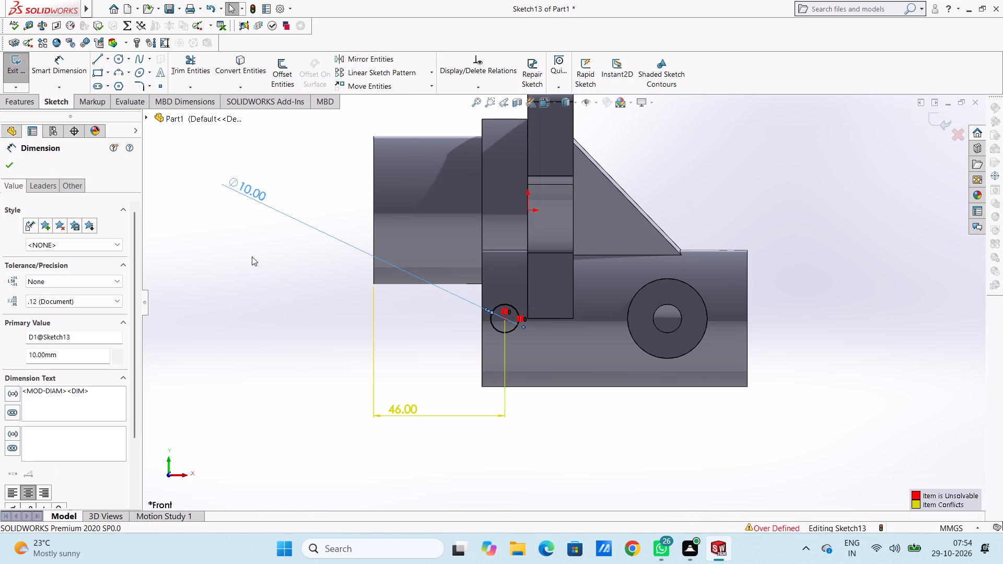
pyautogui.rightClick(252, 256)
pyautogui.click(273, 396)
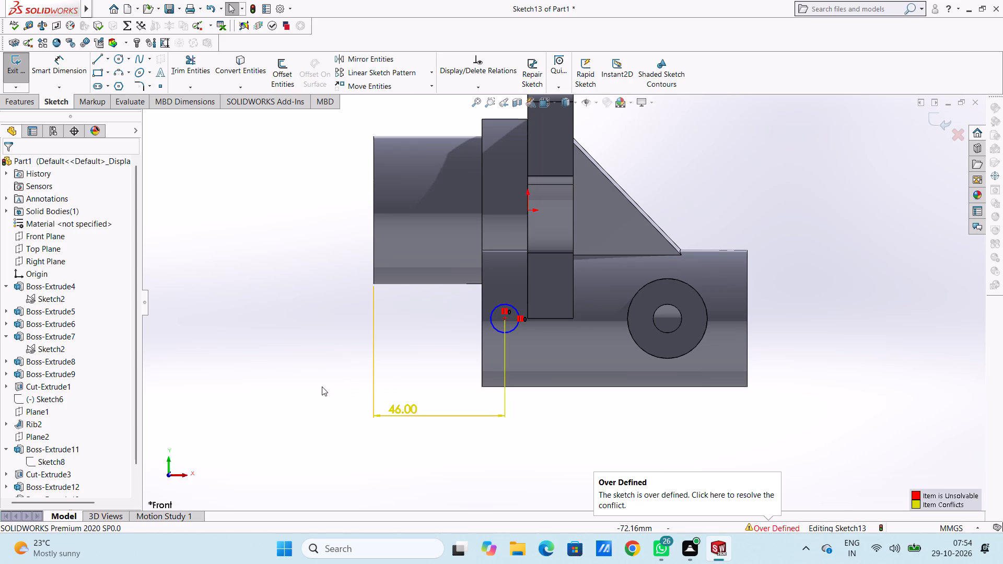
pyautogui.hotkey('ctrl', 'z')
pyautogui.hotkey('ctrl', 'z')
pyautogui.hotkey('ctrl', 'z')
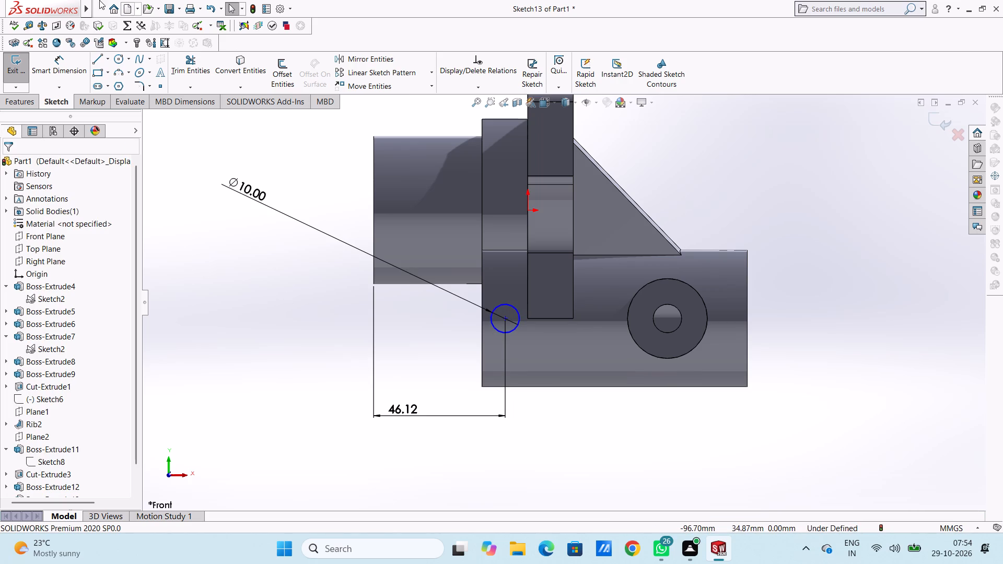
# Dimension the circle's centre 24 mm vertically from the upper edge of the lower cylinder.
pyautogui.click(55, 63)
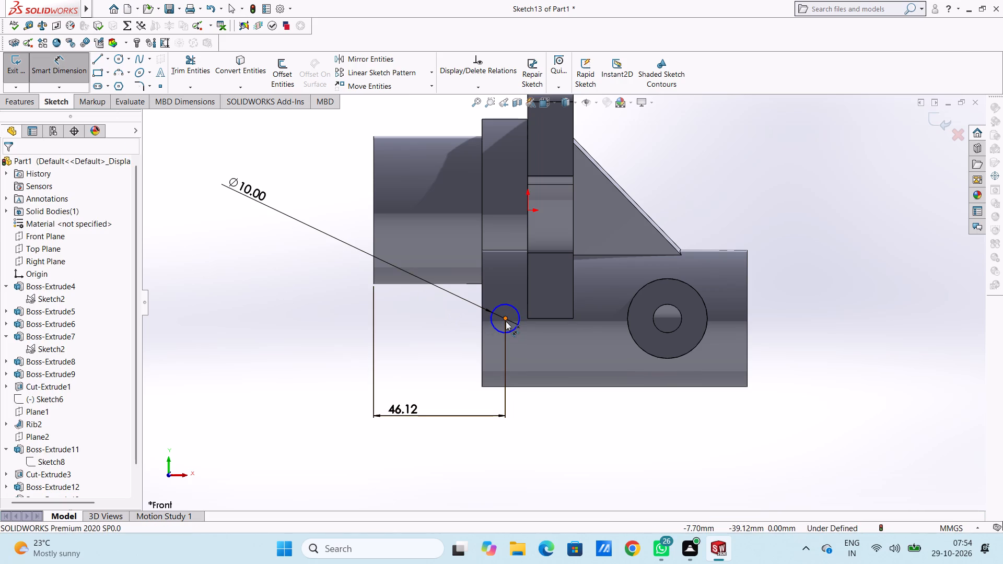
pyautogui.click(506, 321)
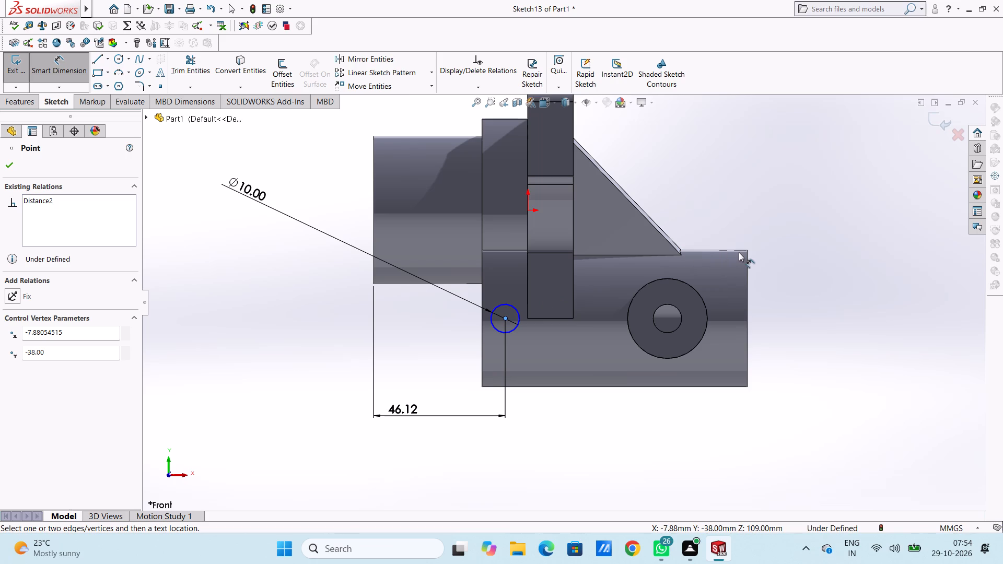
pyautogui.click(743, 249)
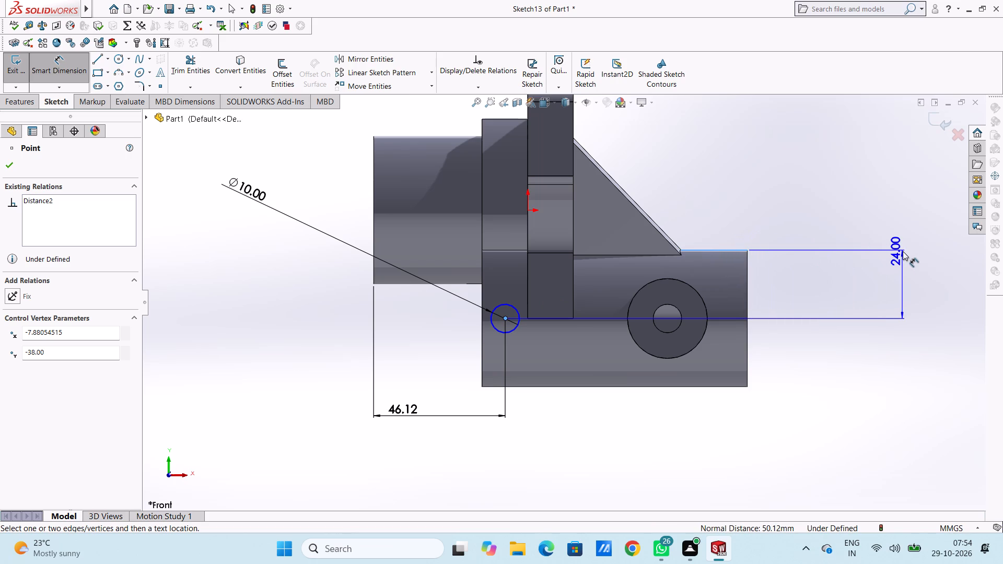
pyautogui.click(903, 251)
pyautogui.click(858, 235)
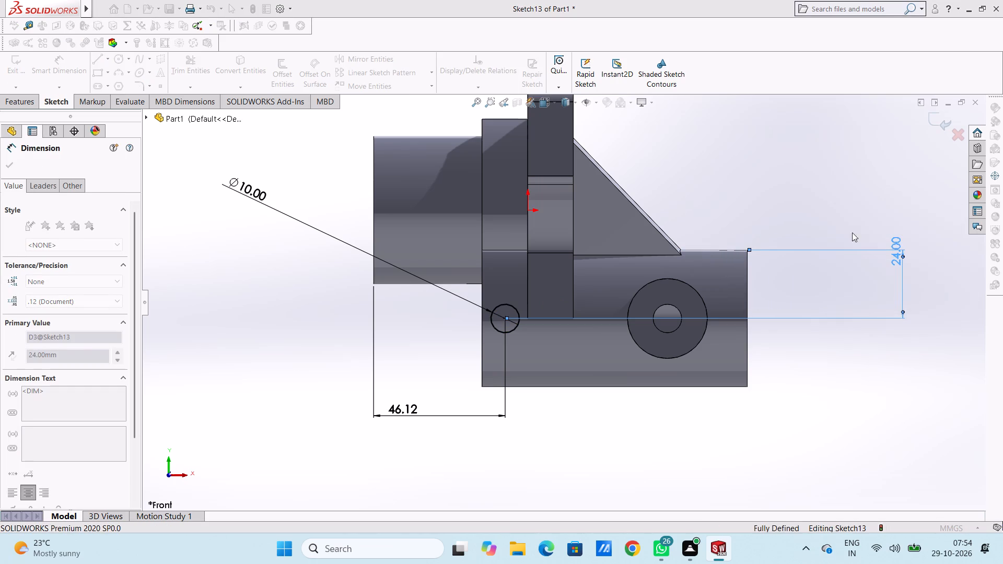
pyautogui.click(825, 225)
# Cut-extrude the 10 mm circle with a blind depth of 44 mm into the lower cylinder.
pyautogui.moveTo(823, 224); pyautogui.dragTo(892, 238, button='middle')
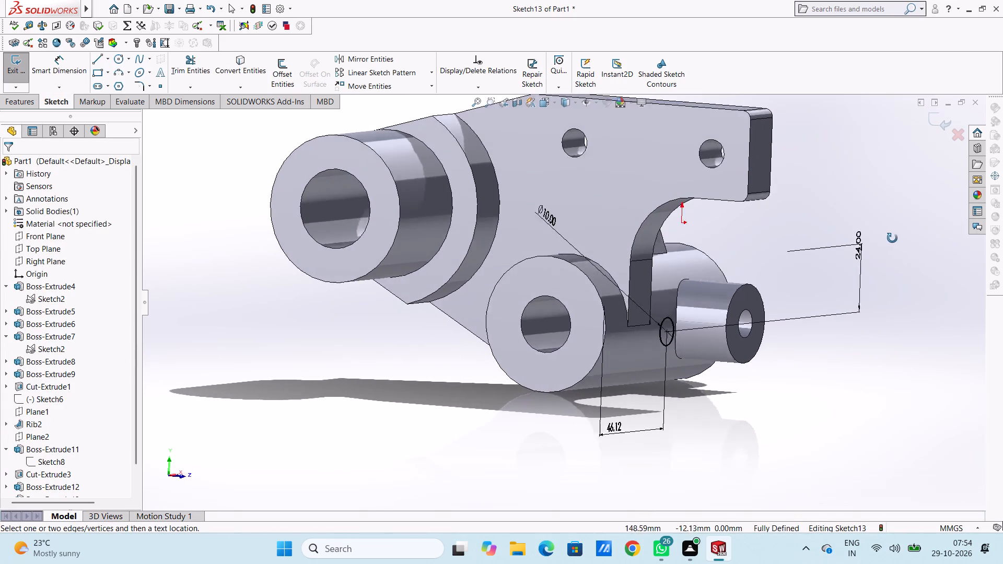
pyautogui.moveTo(892, 238); pyautogui.dragTo(911, 241, button='middle')
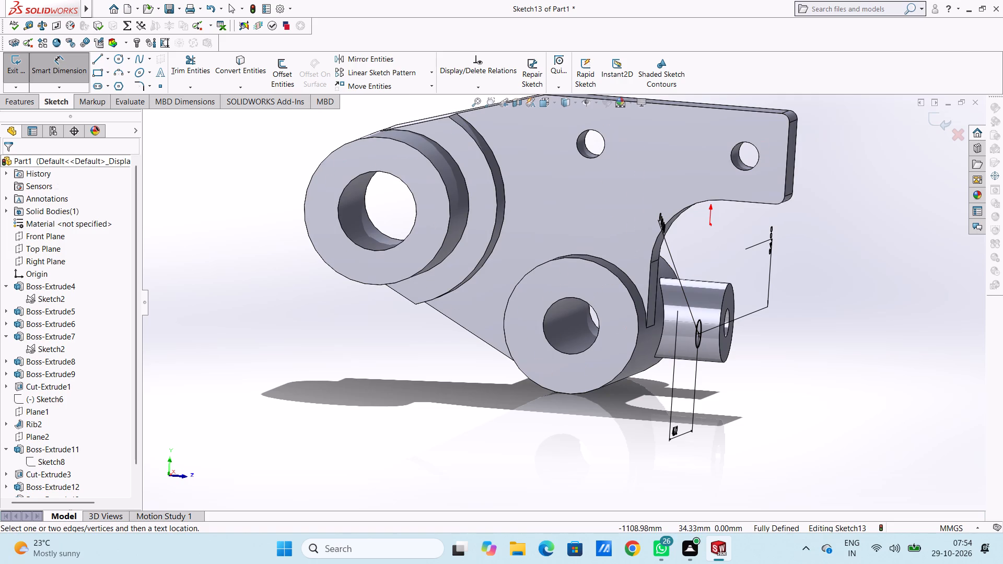
pyautogui.click(64, 63)
pyautogui.click(27, 102)
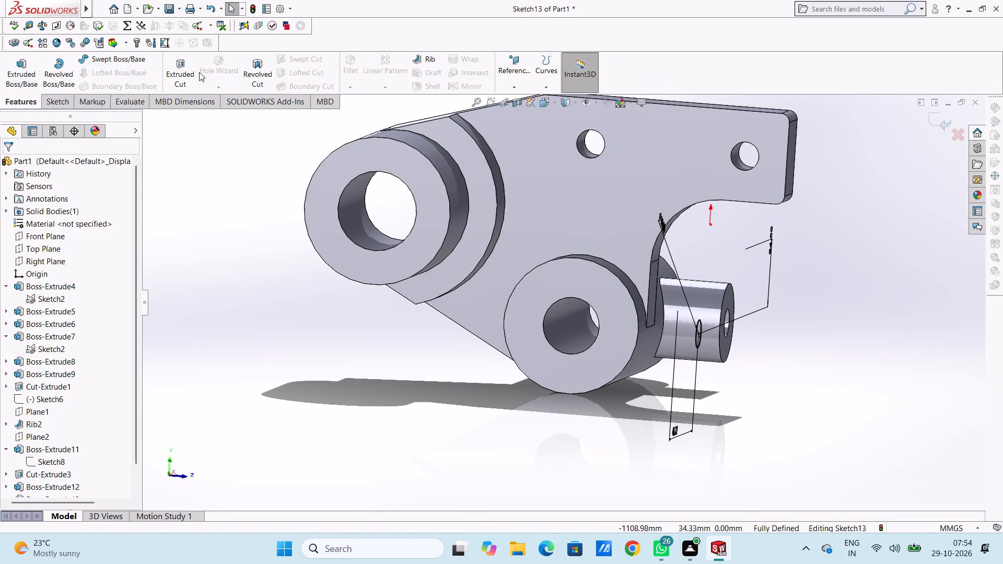
pyautogui.click(186, 70)
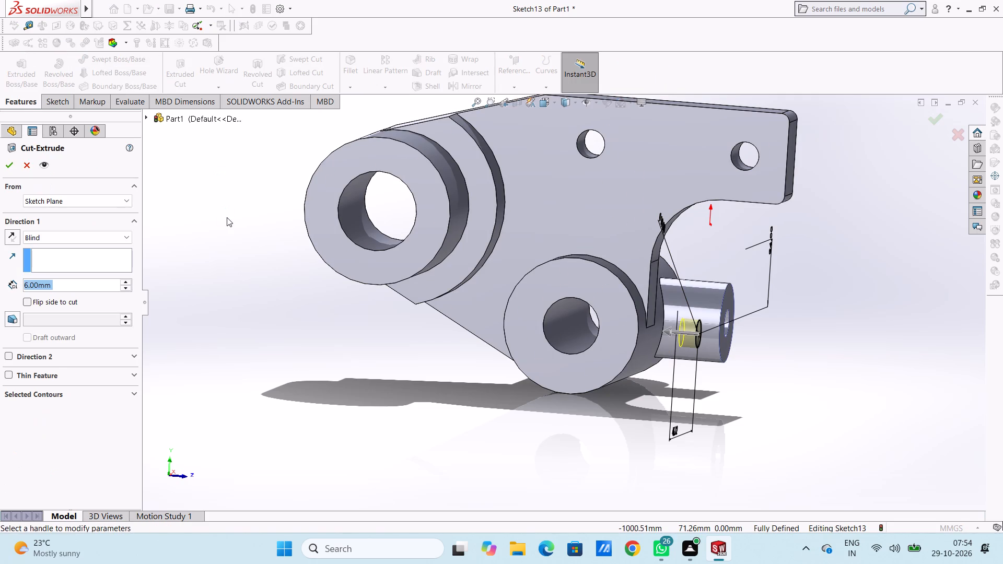
pyautogui.write('44')
pyautogui.press('Return')
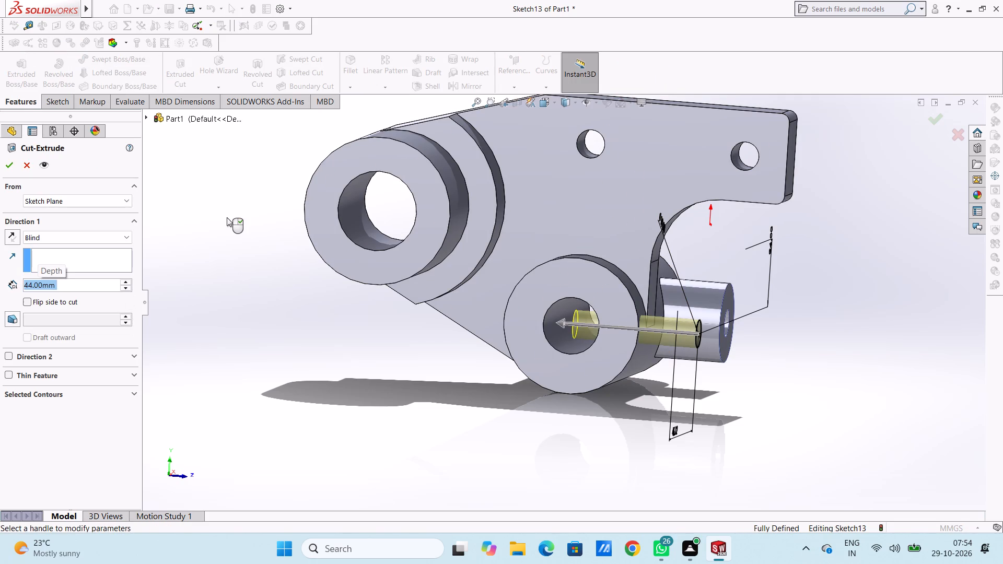
pyautogui.click(13, 167)
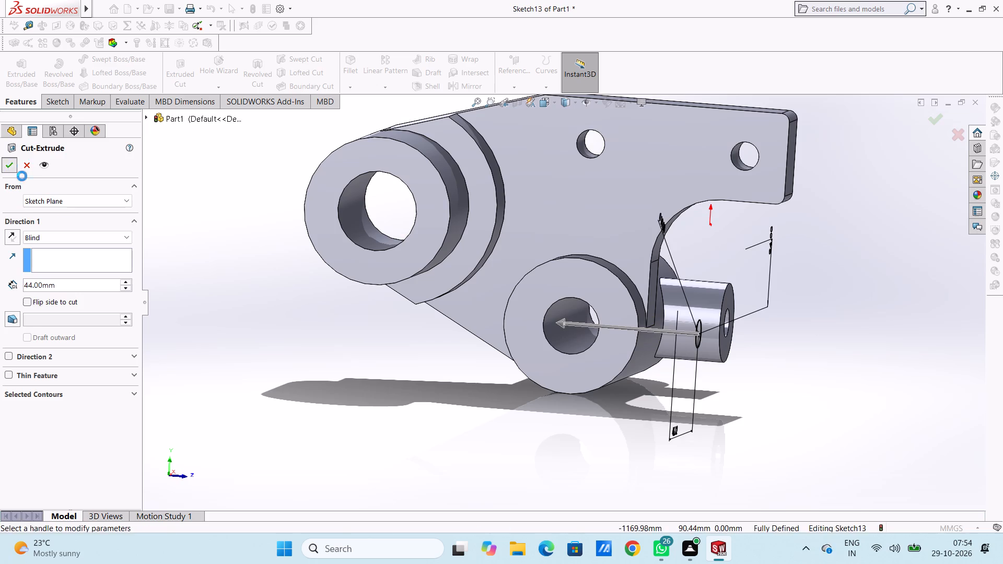
pyautogui.click(201, 317)
# Examine the bracket from all sides, checking the new cross hole in the lower cylinder and the overall shape.
pyautogui.moveTo(267, 357); pyautogui.dragTo(209, 318, button='middle')
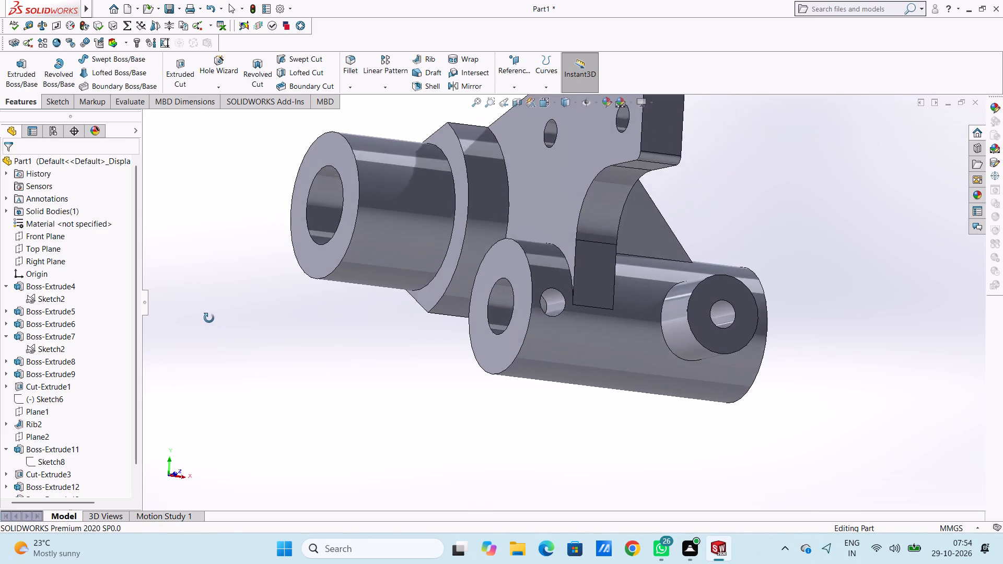
pyautogui.moveTo(209, 318); pyautogui.dragTo(237, 365, button='middle')
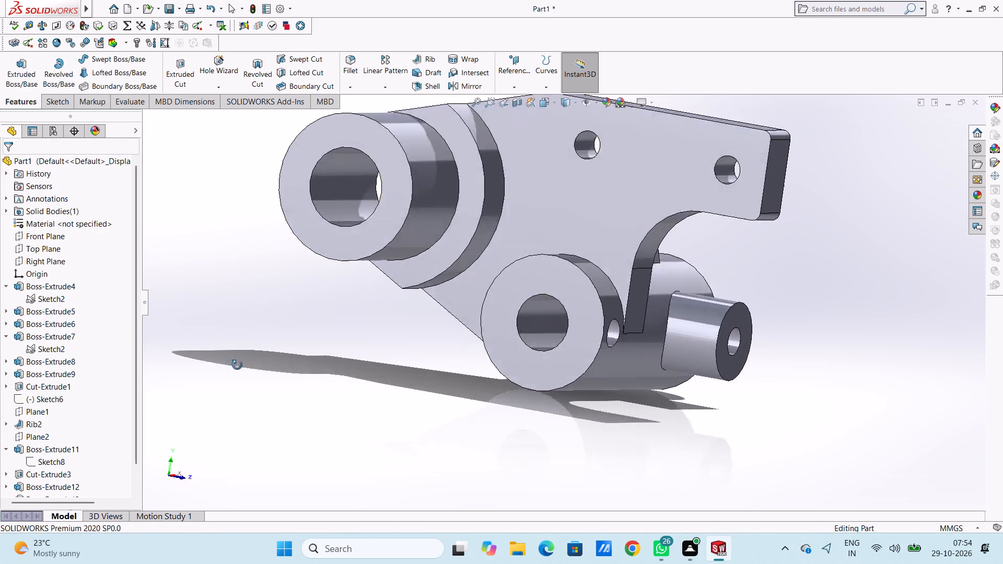
pyautogui.moveTo(237, 365); pyautogui.dragTo(189, 337, button='middle')
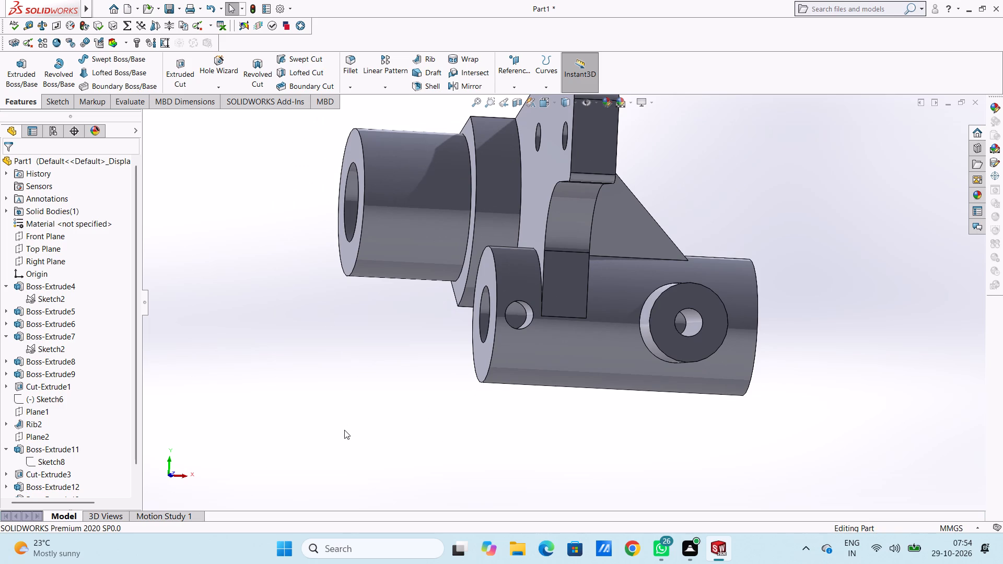
pyautogui.moveTo(334, 394); pyautogui.dragTo(291, 395, button='middle')
pyautogui.scroll(4, 291, 395)
pyautogui.moveTo(369, 306); pyautogui.dragTo(374, 310, button='middle')
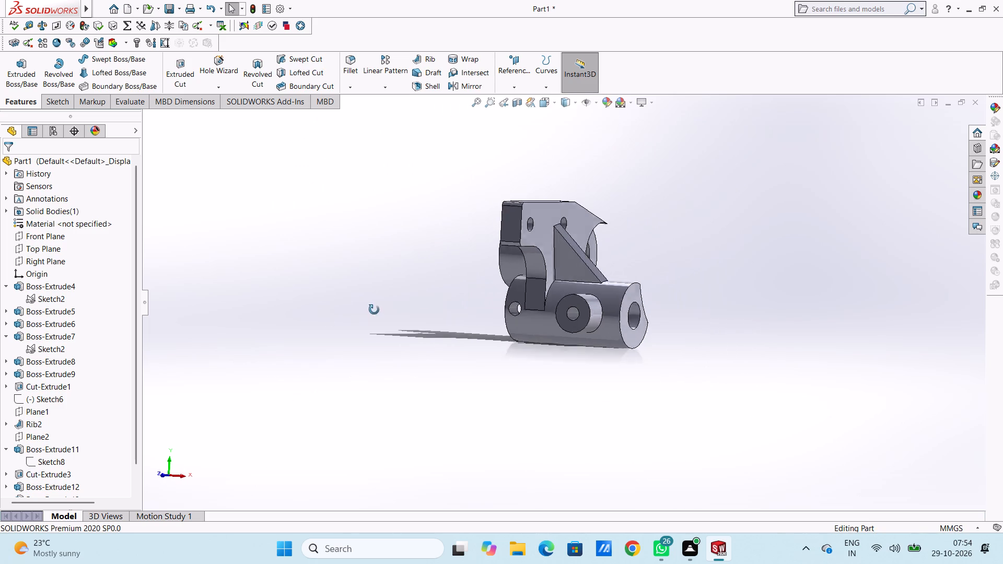
pyautogui.moveTo(374, 310); pyautogui.dragTo(348, 337, button='middle')
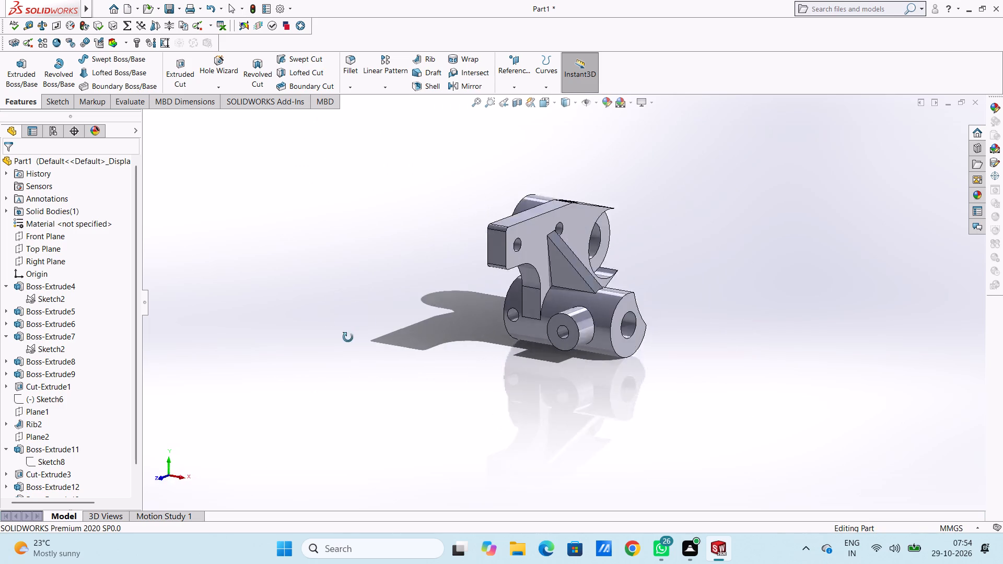
pyautogui.moveTo(348, 337); pyautogui.dragTo(421, 348, button='middle')
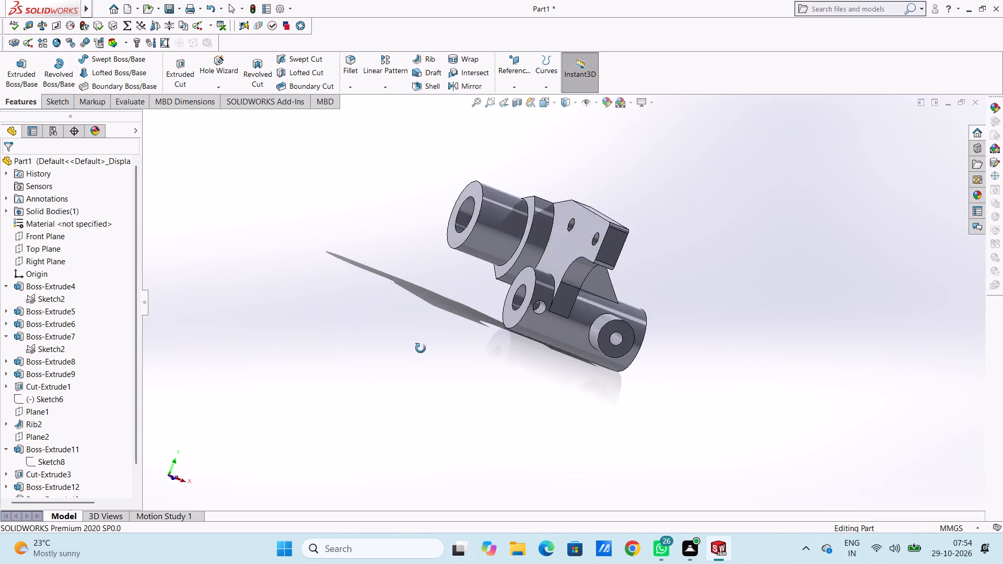
pyautogui.moveTo(421, 348); pyautogui.dragTo(300, 257, button='middle')
pyautogui.scroll(-1, 413, 356)
pyautogui.moveTo(413, 356); pyautogui.dragTo(430, 377, button='middle')
pyautogui.scroll(2, 418, 290)
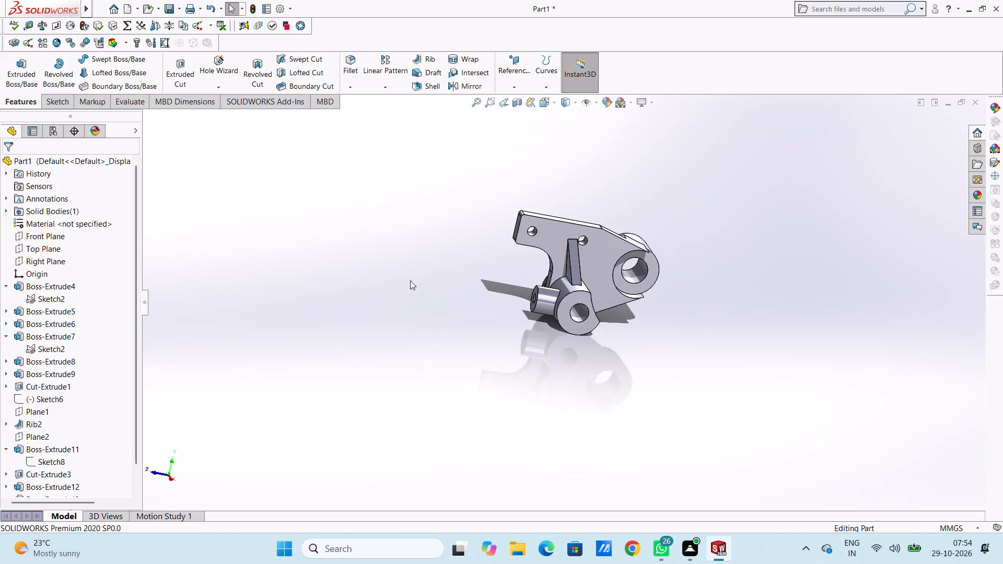
pyautogui.scroll(1, 410, 280)
pyautogui.moveTo(409, 307); pyautogui.dragTo(398, 276, button='middle')
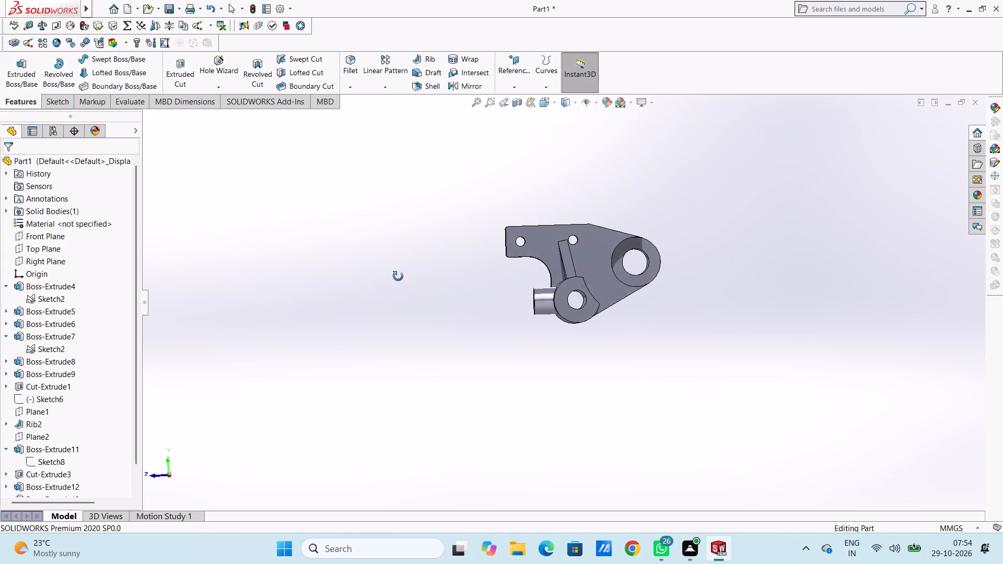
pyautogui.moveTo(398, 276); pyautogui.dragTo(484, 244, button='middle')
pyautogui.moveTo(484, 241); pyautogui.dragTo(369, 231, button='middle')
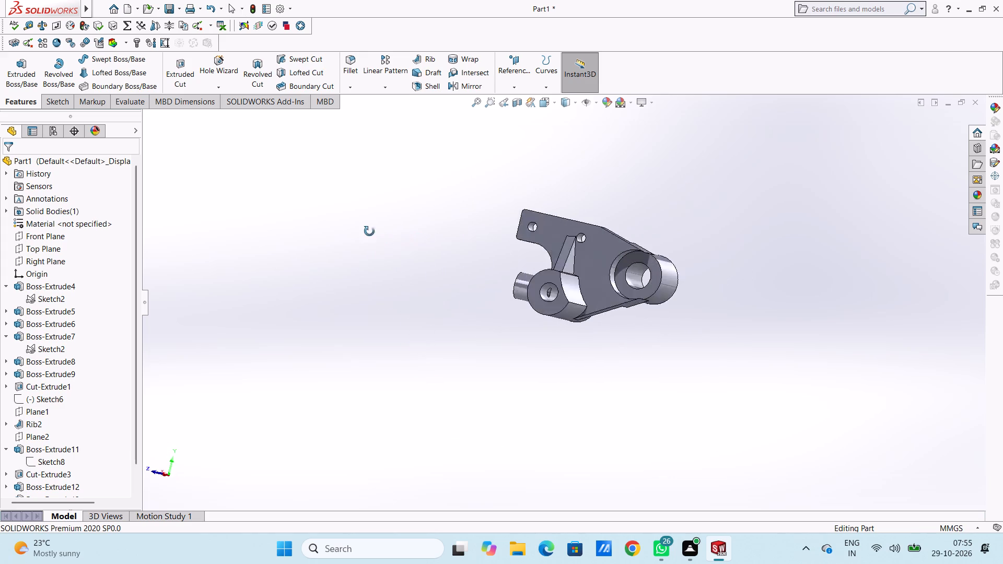
pyautogui.moveTo(369, 231); pyautogui.dragTo(418, 246, button='middle')
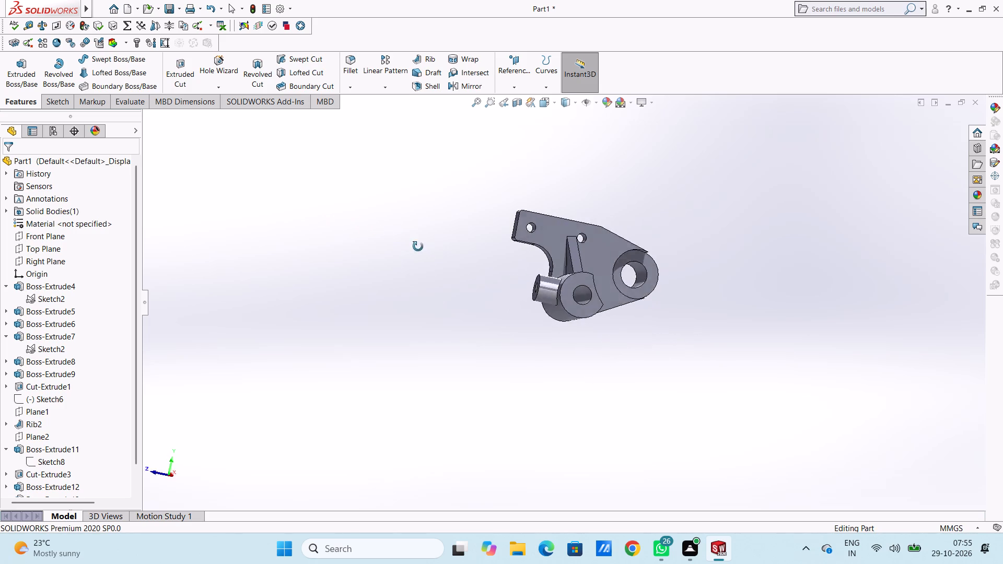
pyautogui.moveTo(418, 246); pyautogui.dragTo(630, 336, button='middle')
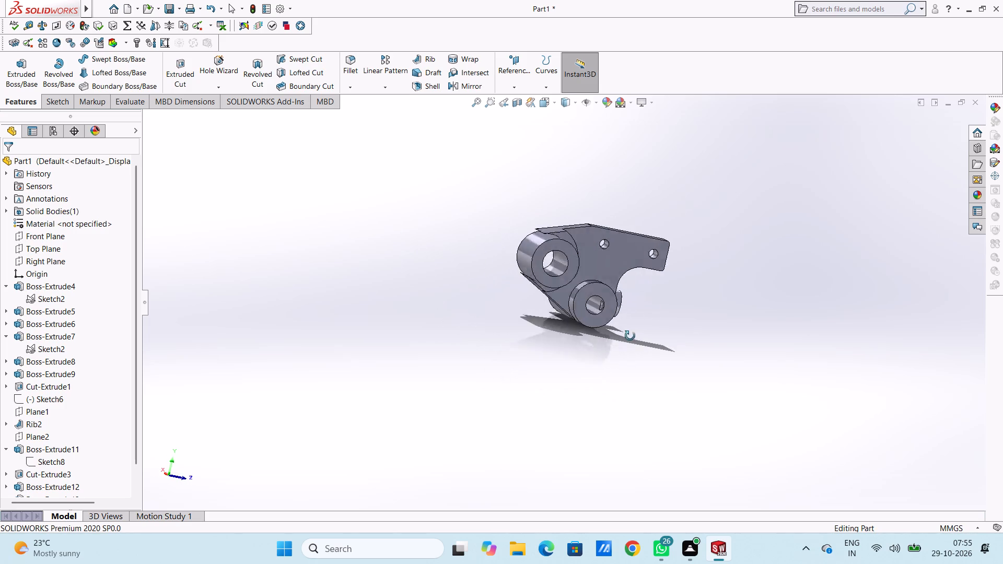
pyautogui.moveTo(630, 336); pyautogui.dragTo(435, 239, button='middle')
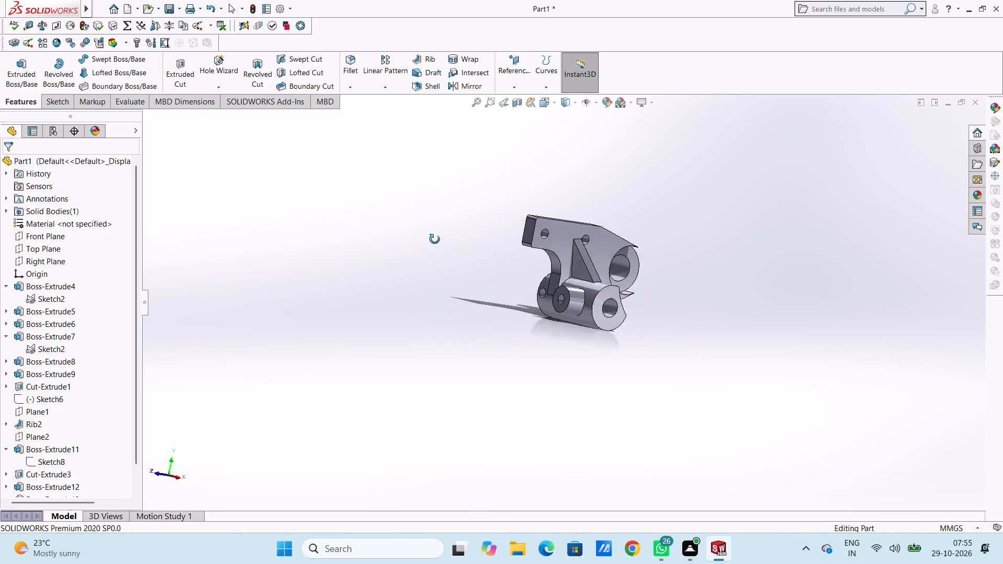
pyautogui.moveTo(435, 239); pyautogui.dragTo(425, 229, button='middle')
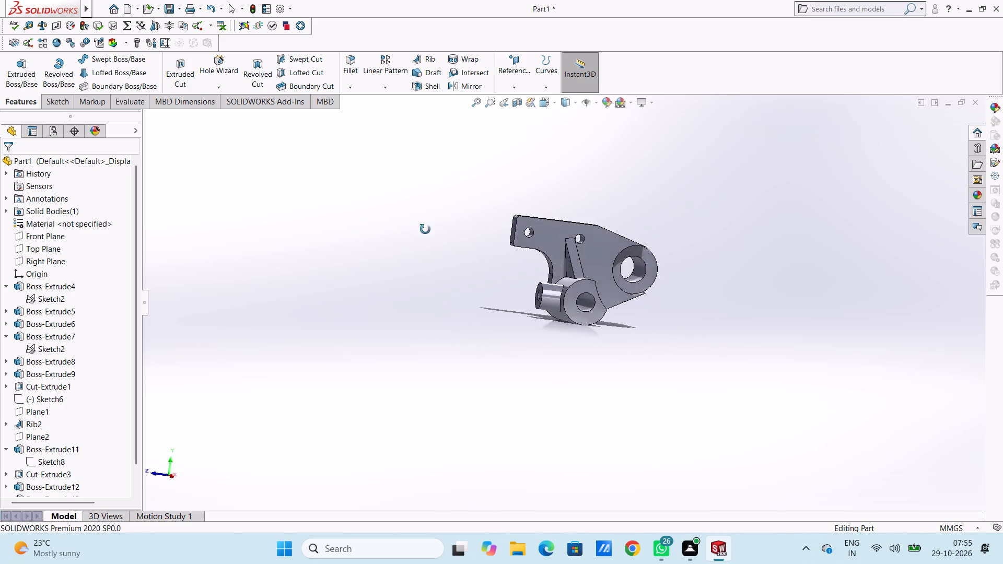
pyautogui.moveTo(425, 229); pyautogui.dragTo(571, 285, button='middle')
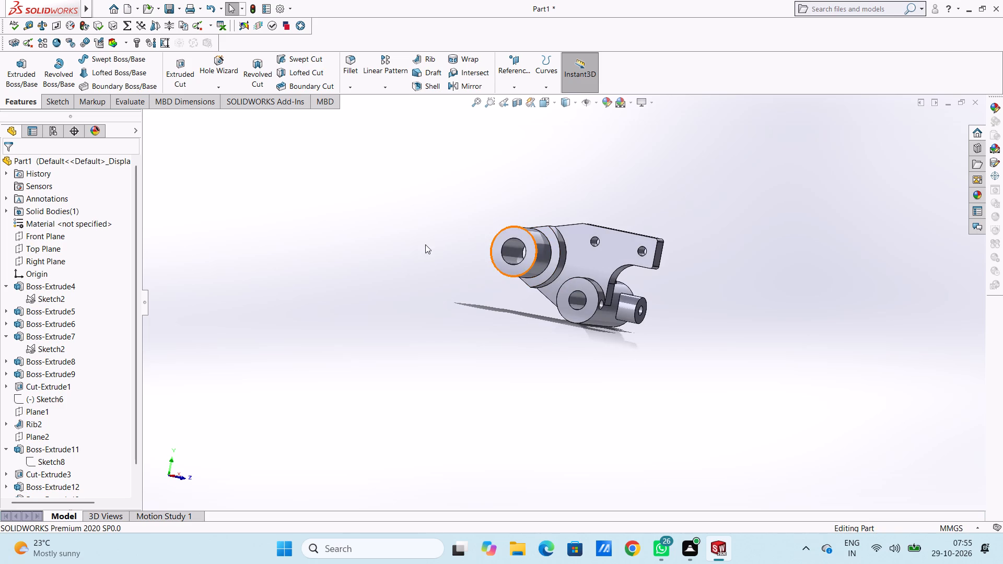
pyautogui.scroll(-3, 594, 236)
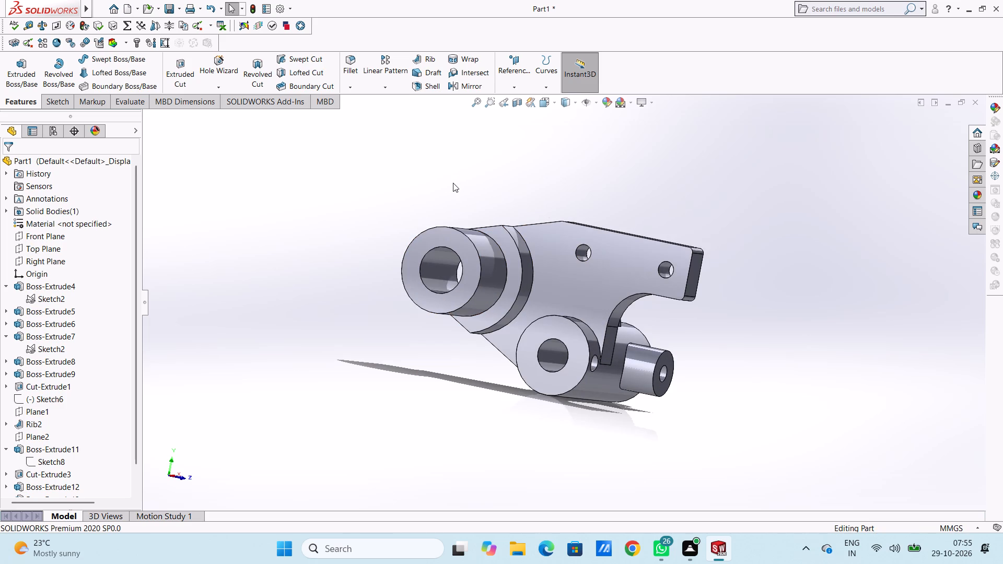
# Create a reference plane offset 65 mm from the Front Plane, passing through the lower cylinder.
pyautogui.moveTo(453, 183); pyautogui.dragTo(469, 183, button='middle')
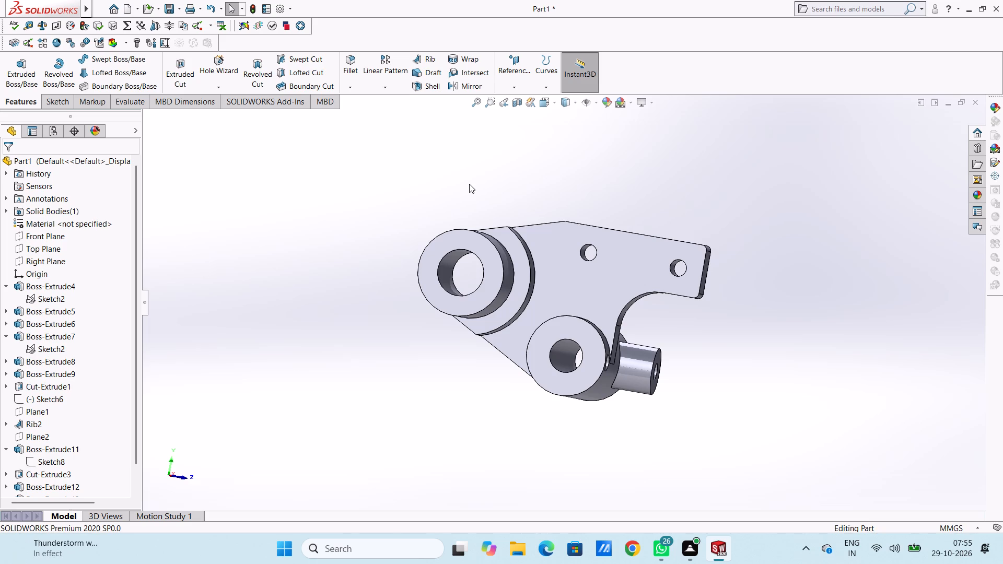
pyautogui.hotkey('ctrl', '5')
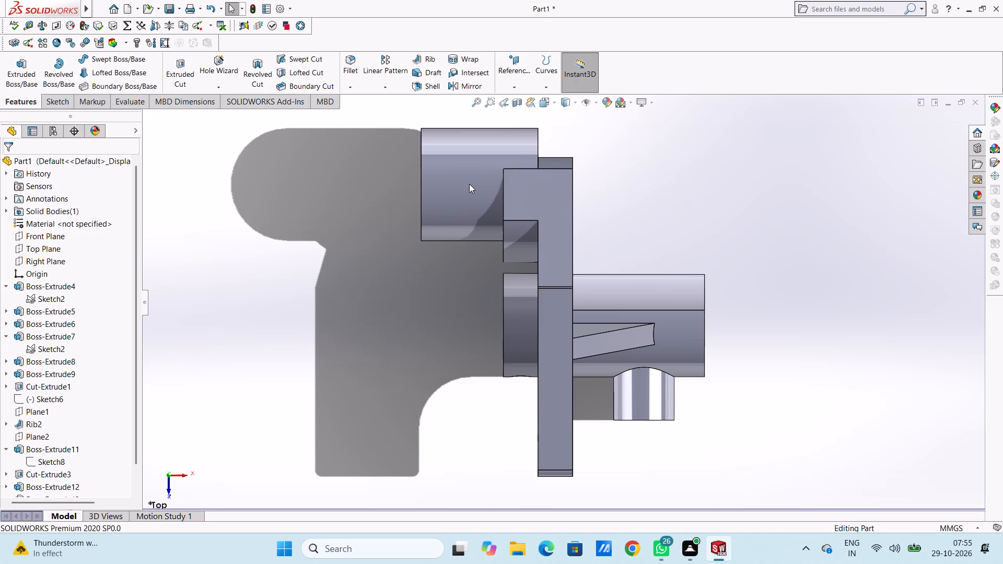
pyautogui.scroll(3, 469, 184)
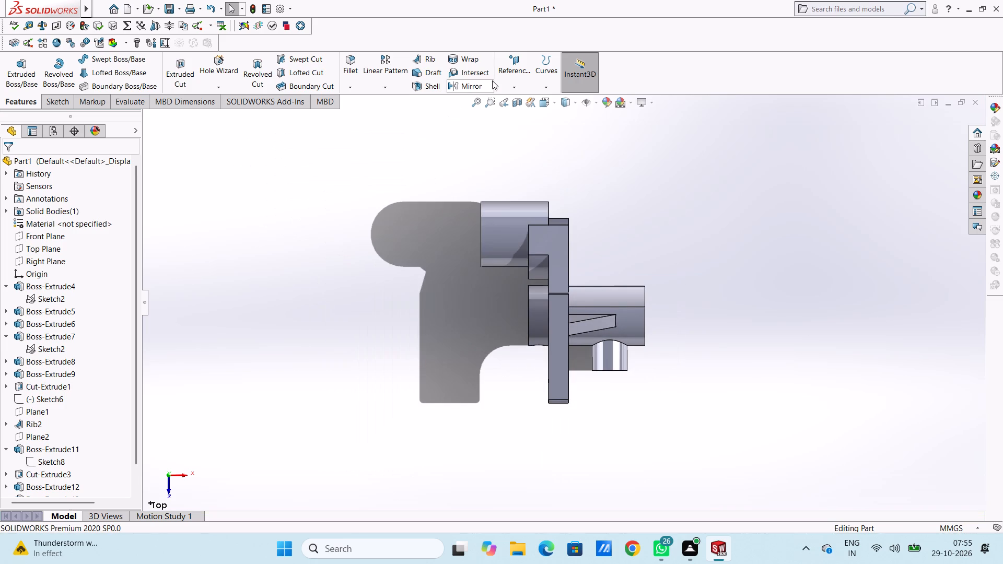
pyautogui.click(510, 61)
pyautogui.click(526, 103)
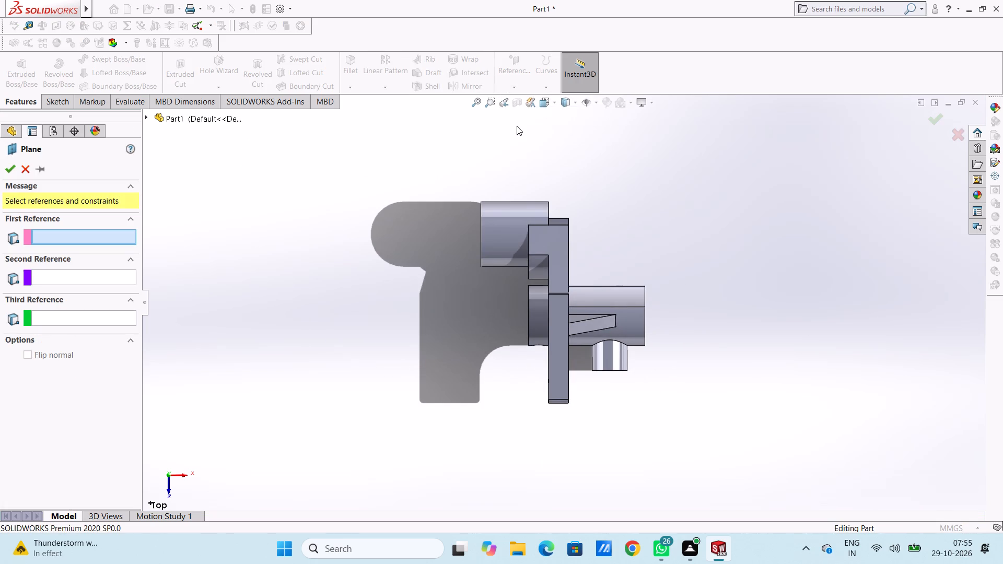
pyautogui.click(196, 121)
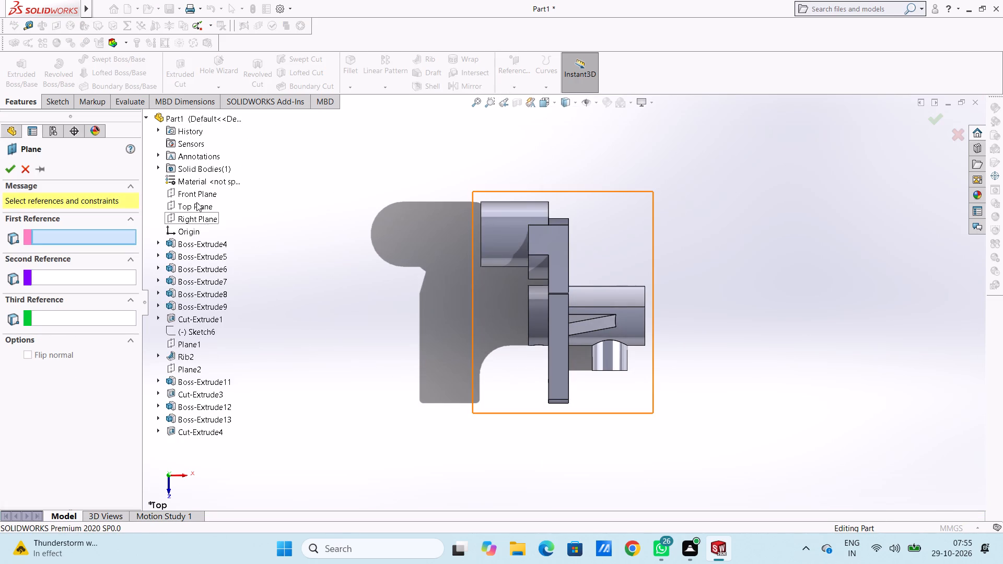
pyautogui.click(195, 197)
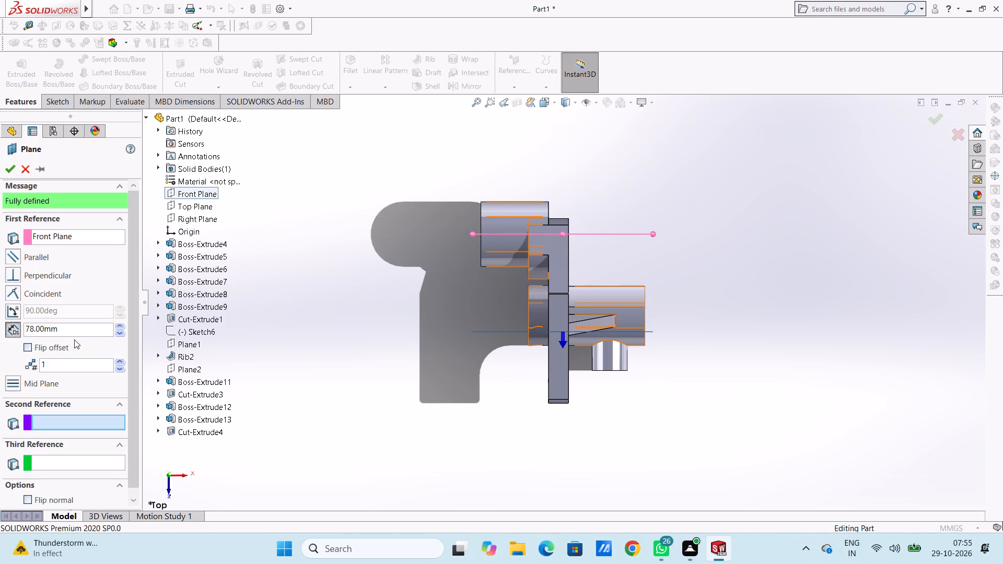
pyautogui.doubleClick(76, 328)
pyautogui.write('65')
pyautogui.press('Return')
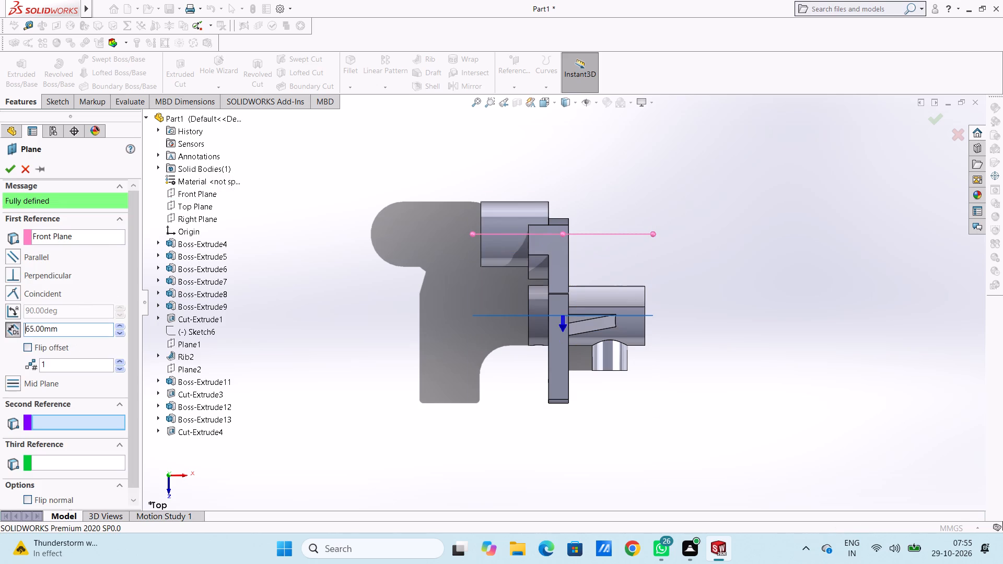
pyautogui.click(8, 169)
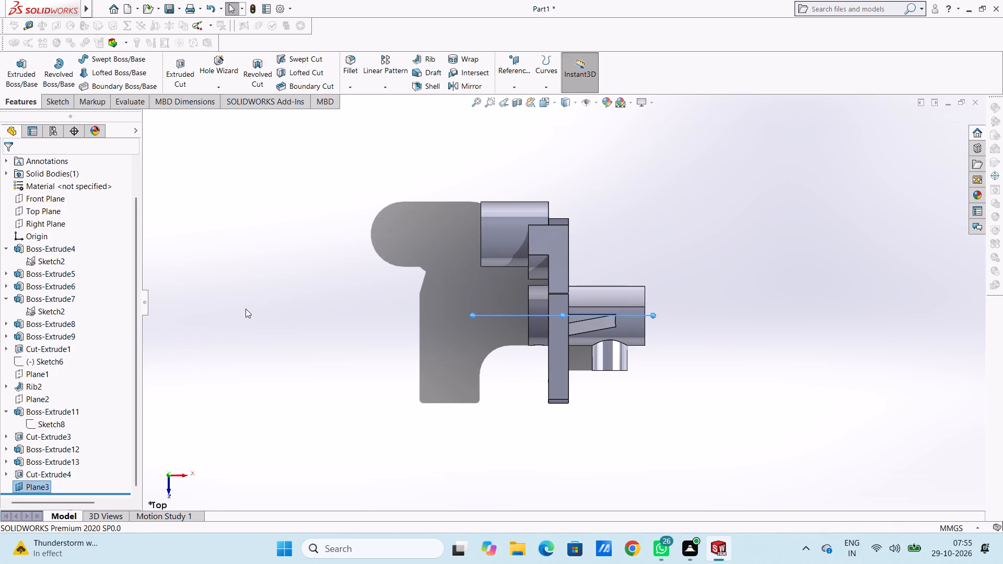
pyautogui.click(249, 312)
# Sketch two concentric circles with 14 mm and 5 mm radii on the new offset plane, clear of the bracket below the upper cylinder's free end.
pyautogui.moveTo(311, 389); pyautogui.dragTo(405, 259, button='middle')
pyautogui.moveTo(351, 321); pyautogui.dragTo(334, 350, button='middle')
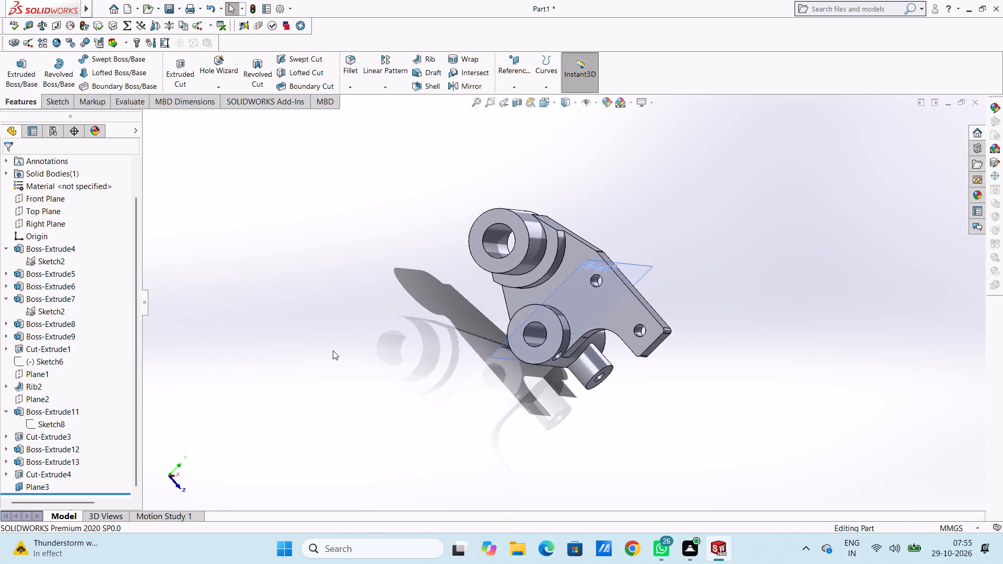
pyautogui.hotkey('ctrl', '1')
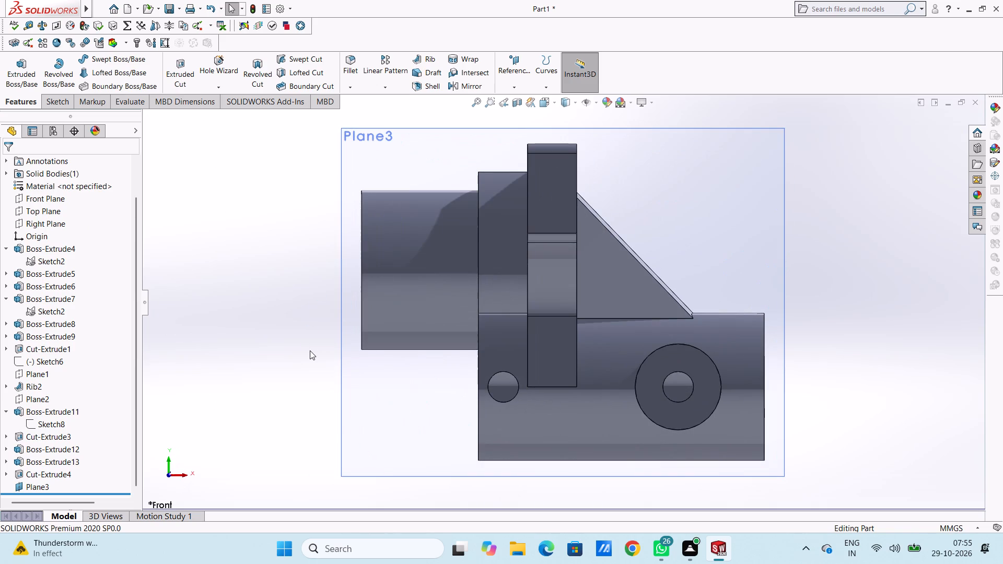
pyautogui.scroll(4, 390, 358)
pyautogui.scroll(-2, 659, 437)
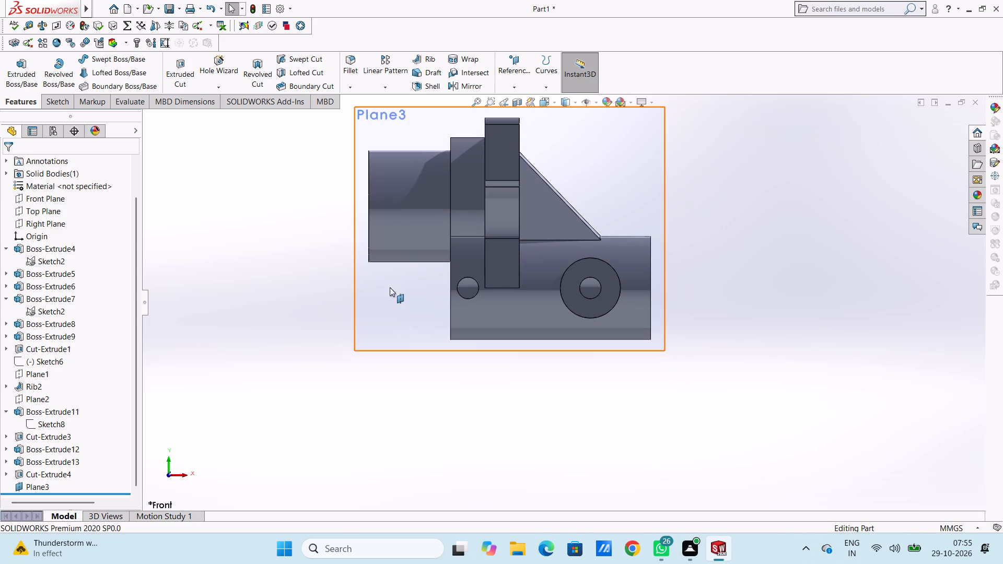
pyautogui.click(393, 307)
pyautogui.click(440, 275)
pyautogui.click(283, 315)
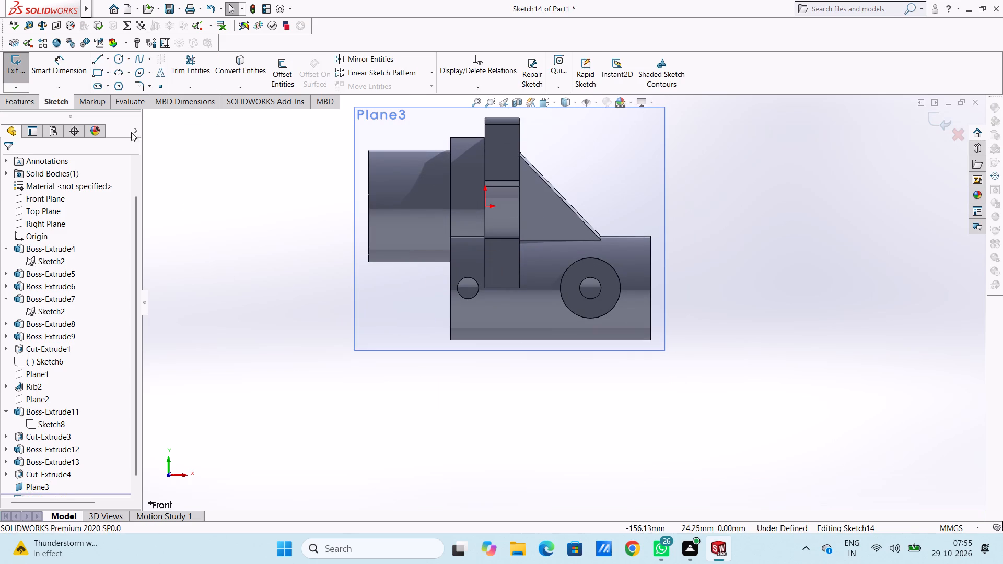
pyautogui.click(115, 62)
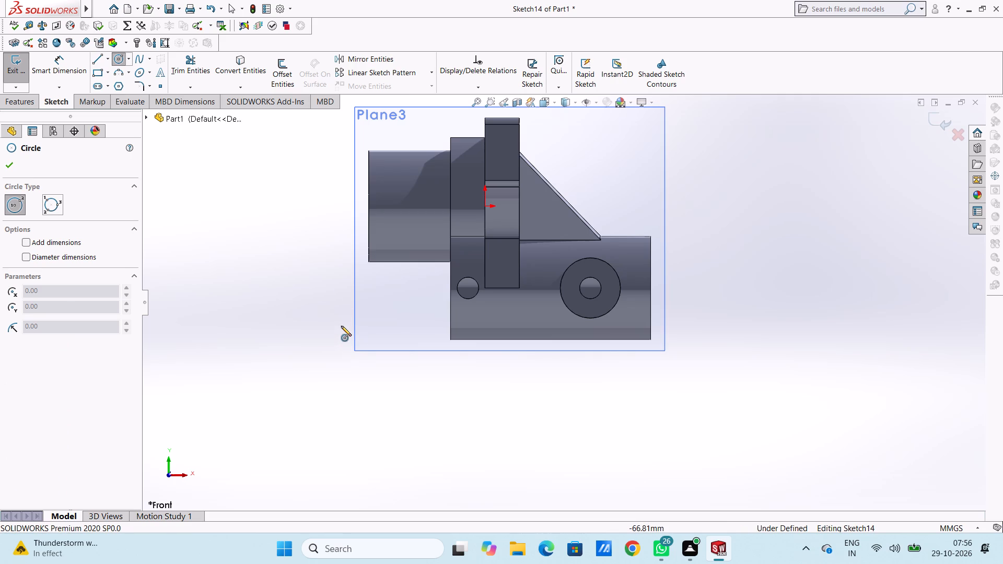
pyautogui.click(341, 326)
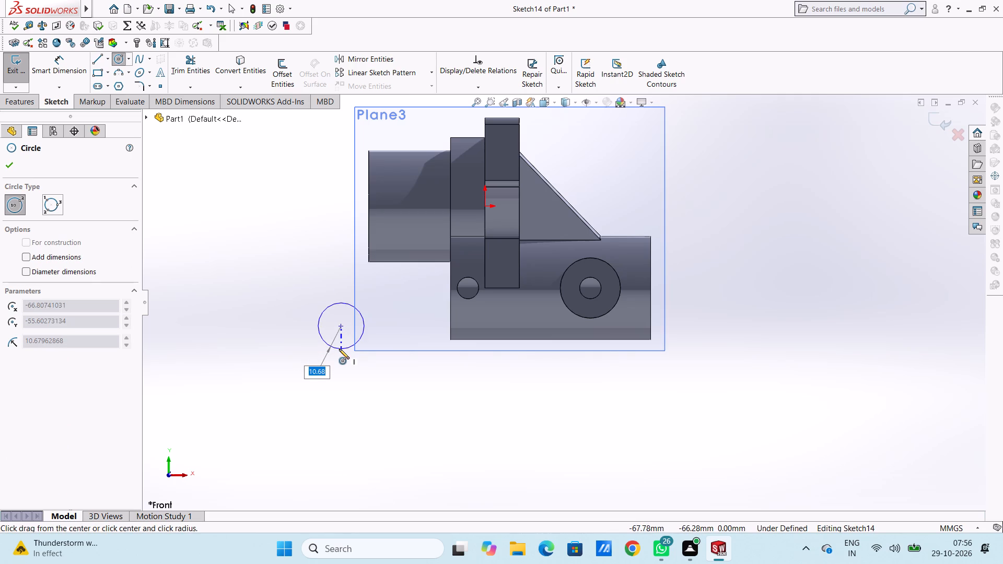
pyautogui.write('14')
pyautogui.press('Return')
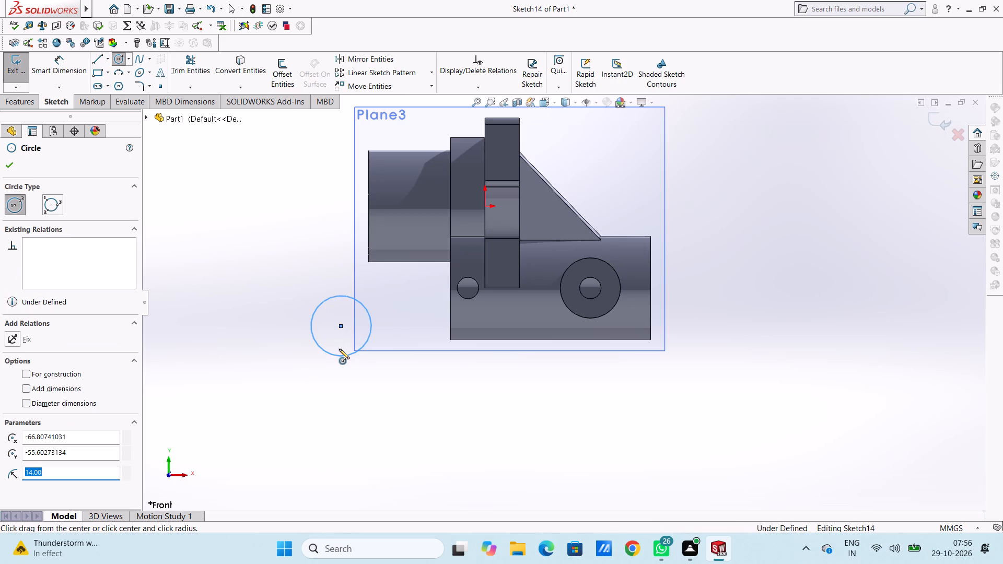
pyautogui.click(340, 325)
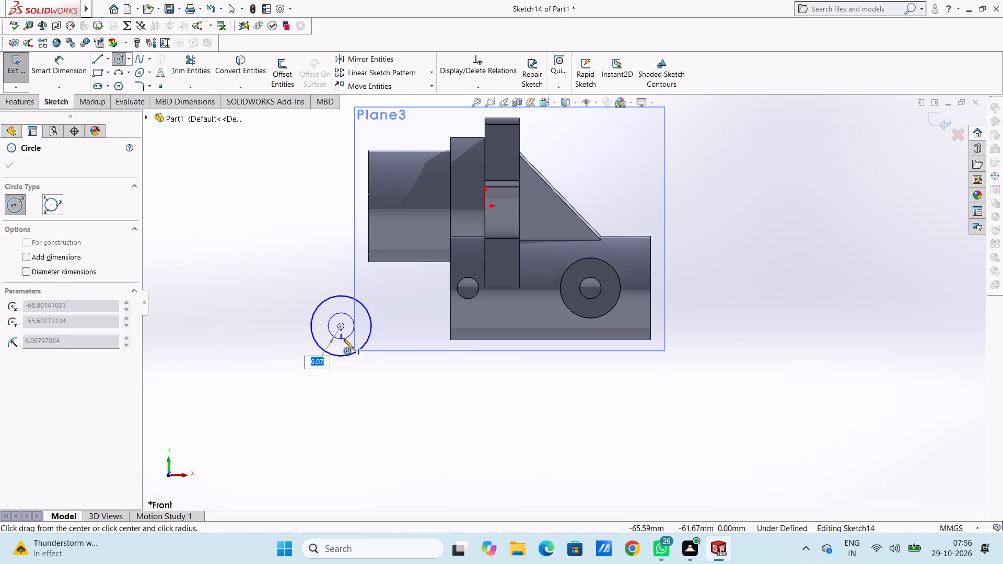
pyautogui.press('5')
pyautogui.press('Return')
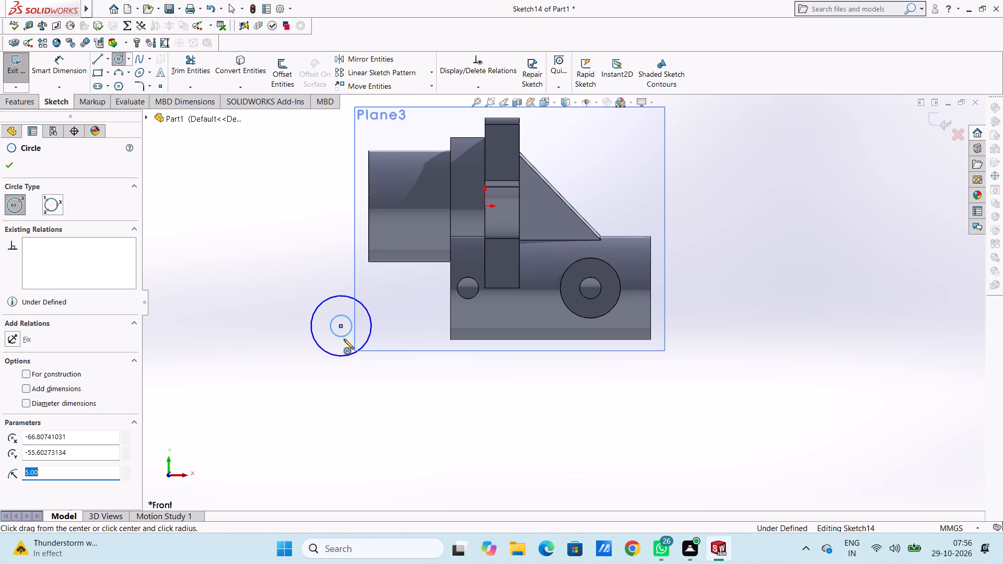
pyautogui.click(16, 168)
pyautogui.click(166, 215)
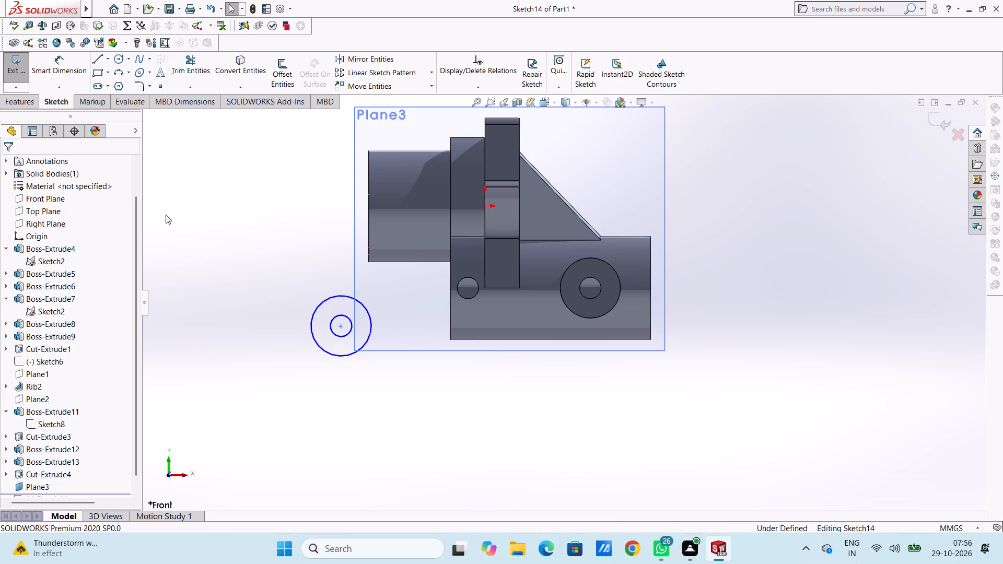
# Dimension the two concentric circles with diameters of 28 mm and 10 mm.
pyautogui.click(66, 70)
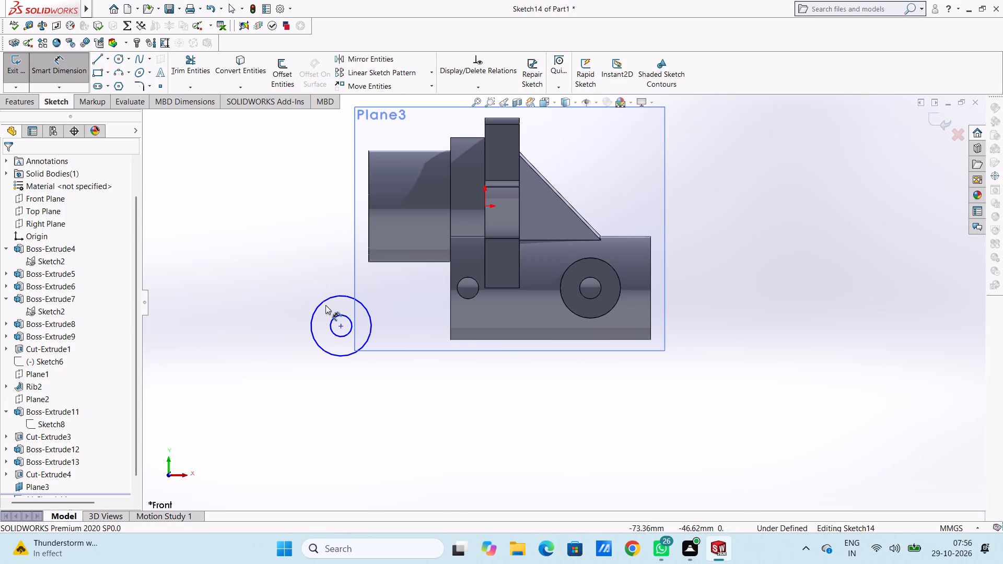
pyautogui.click(320, 301)
pyautogui.click(208, 199)
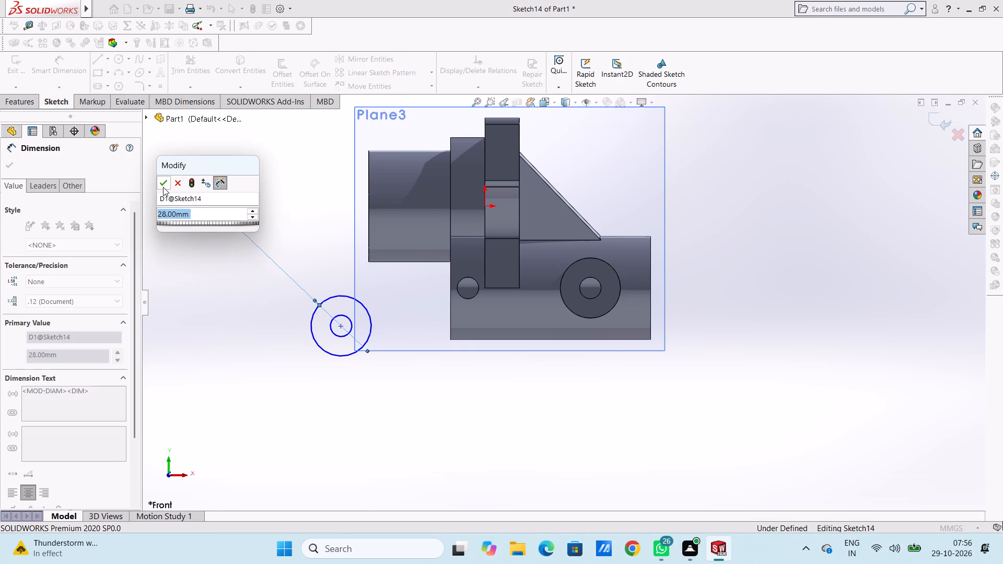
pyautogui.click(163, 187)
pyautogui.click(203, 256)
pyautogui.click(333, 334)
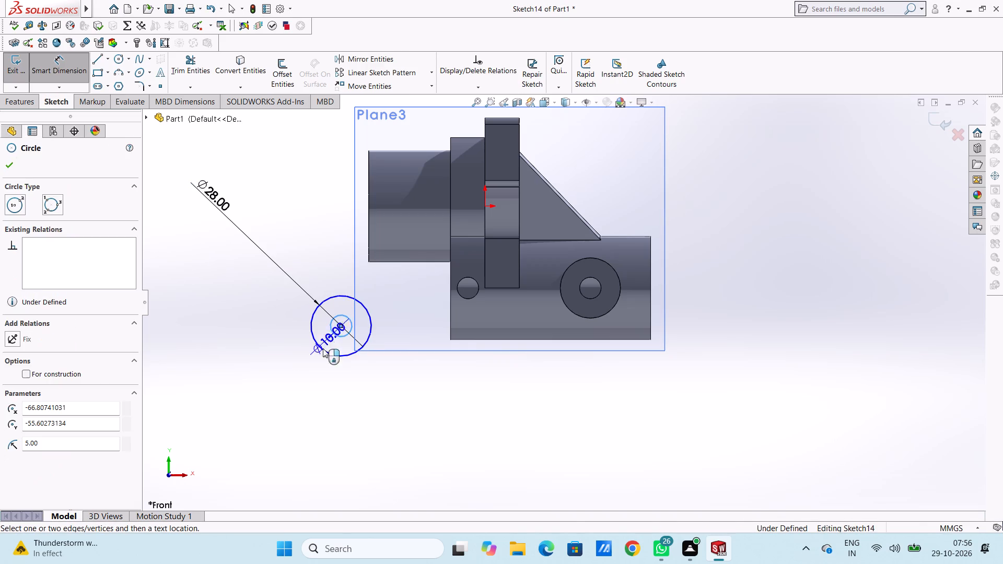
pyautogui.click(230, 413)
pyautogui.click(187, 401)
pyautogui.click(205, 351)
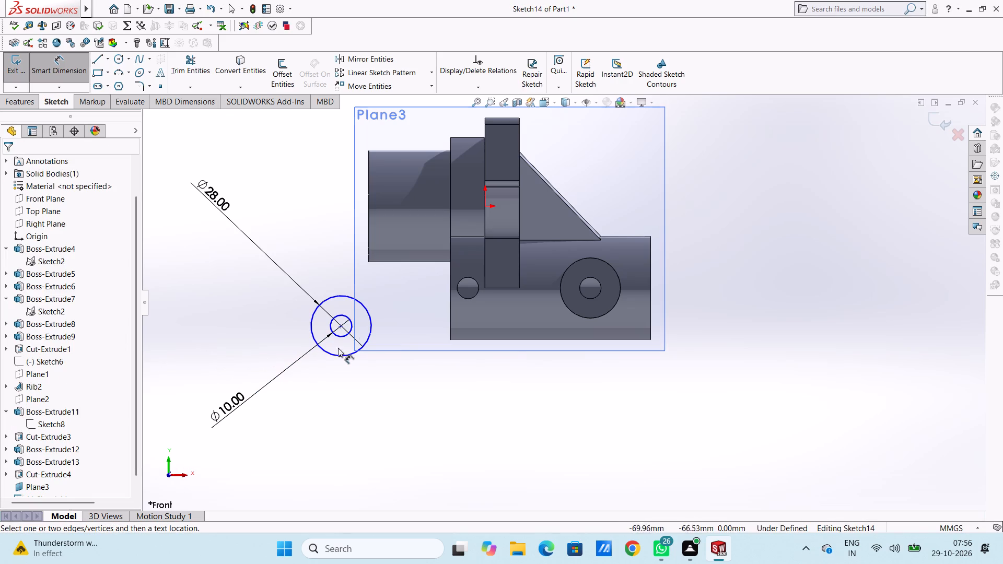
# Dimension the circles' centre 120 mm horizontally from the lower cylinder's end edge on the rib side.
pyautogui.click(342, 324)
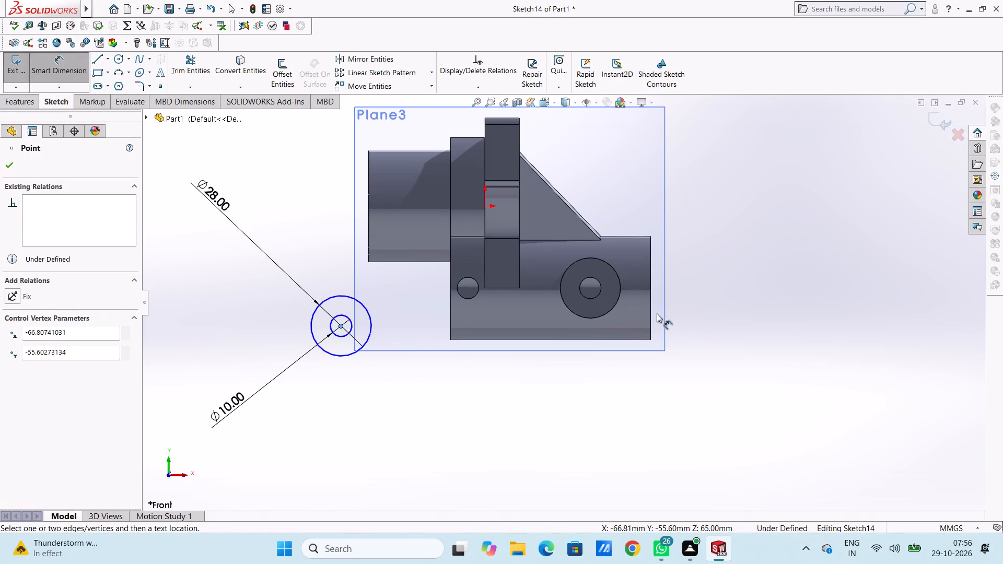
pyautogui.click(652, 312)
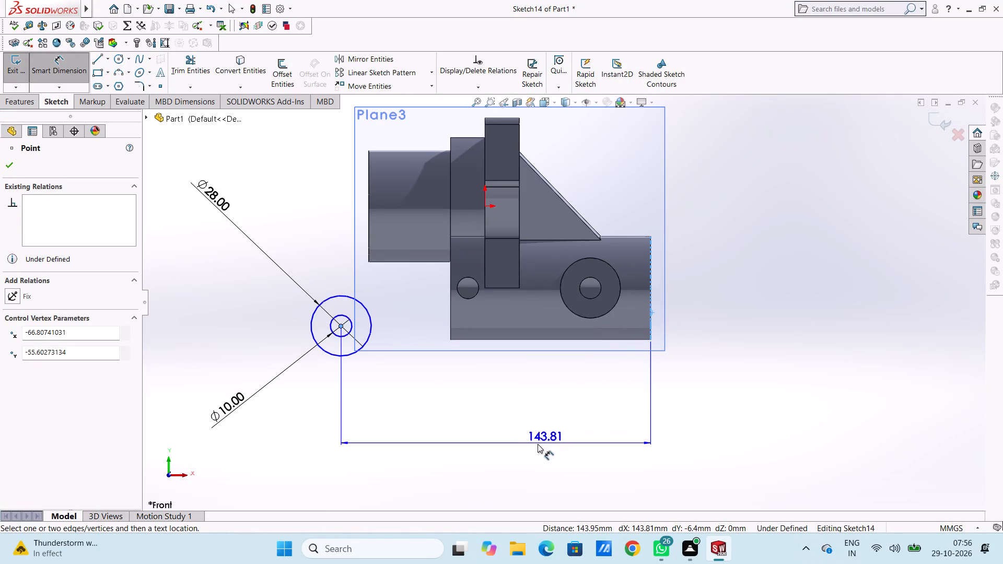
pyautogui.click(473, 449)
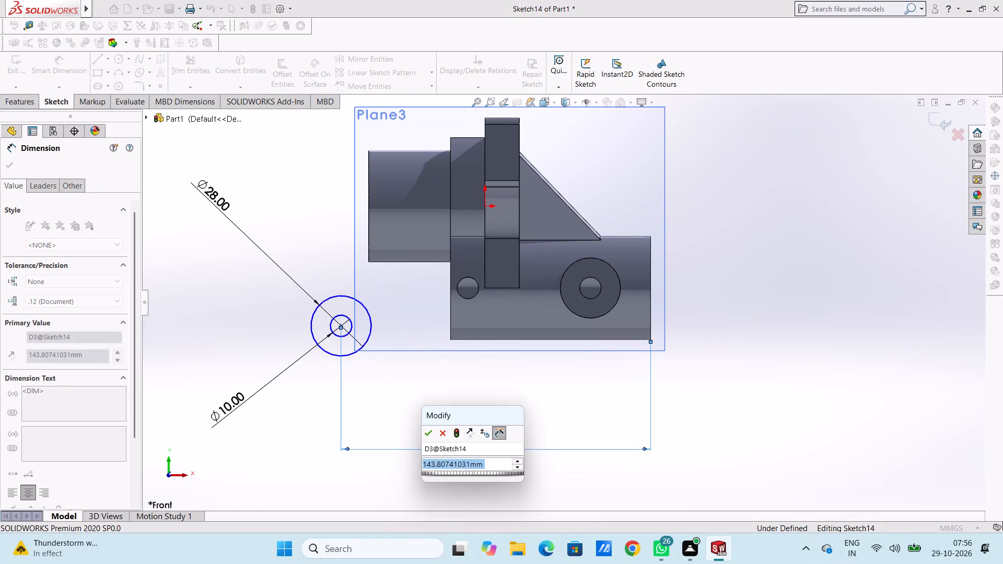
pyautogui.write('120')
pyautogui.press('Return')
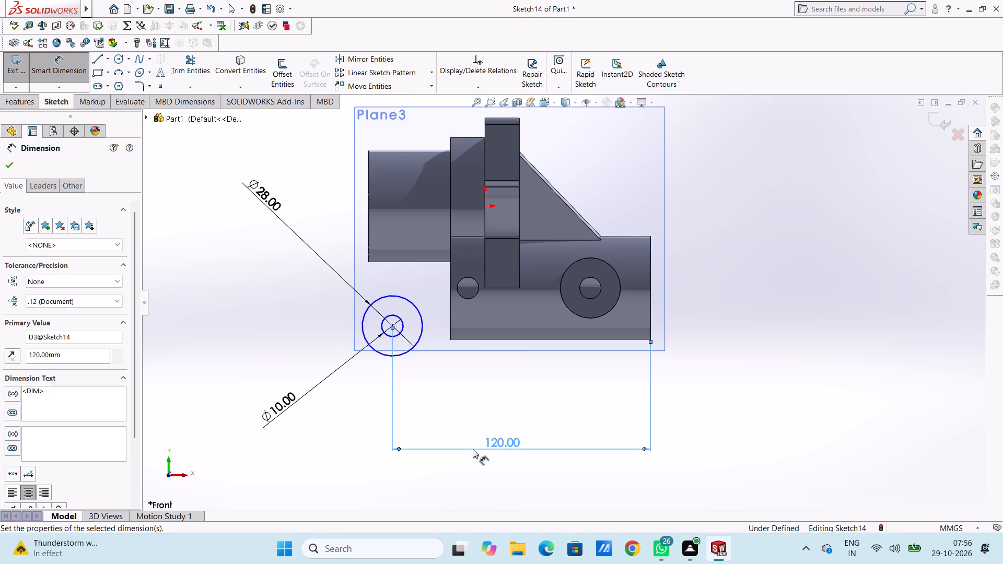
pyautogui.click(307, 347)
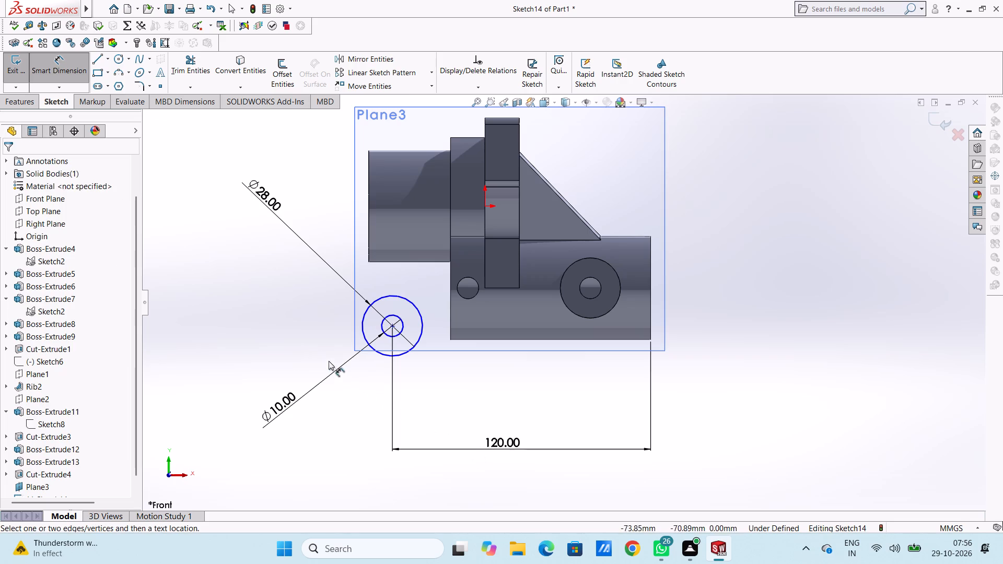
# Set the horizontal distance between the circles' centre and the lower cylinder's end to 130 mm.
pyautogui.scroll(3, 405, 377)
pyautogui.doubleClick(537, 381)
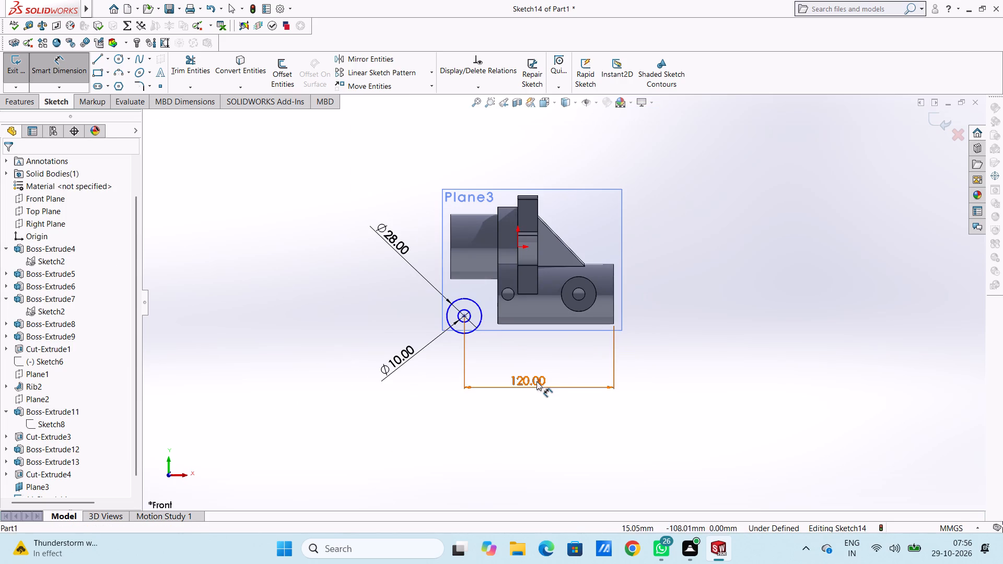
pyautogui.write('130')
pyautogui.press('Return')
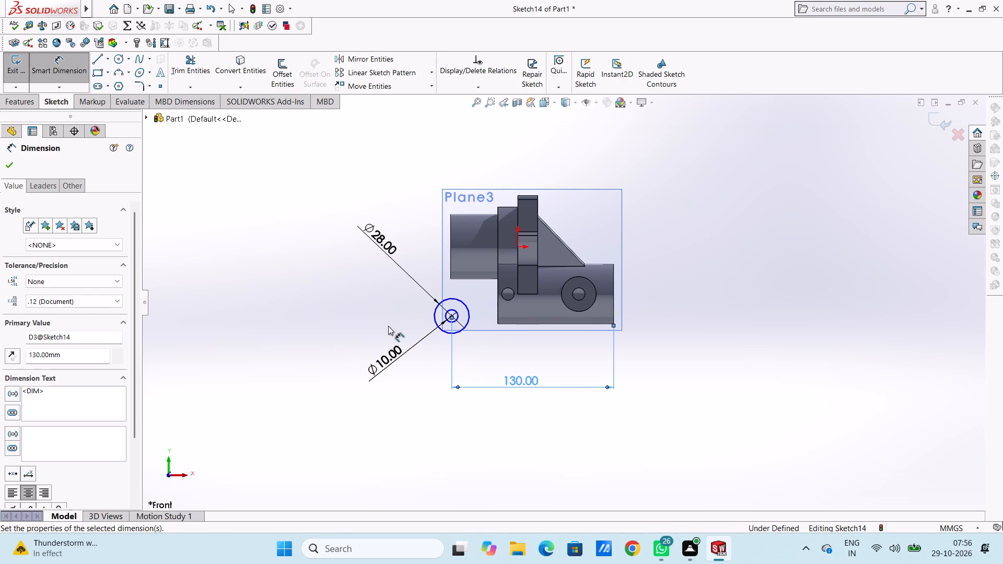
pyautogui.click(381, 319)
# Dimension the circles' centre 59 mm vertically below the lower edge of the upper cylinder.
pyautogui.scroll(-3, 506, 290)
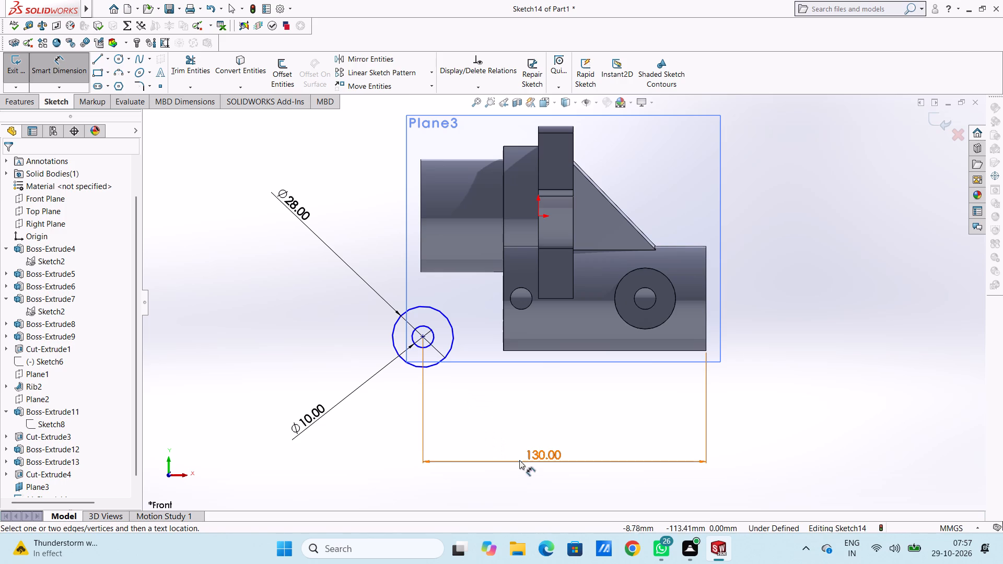
pyautogui.click(424, 339)
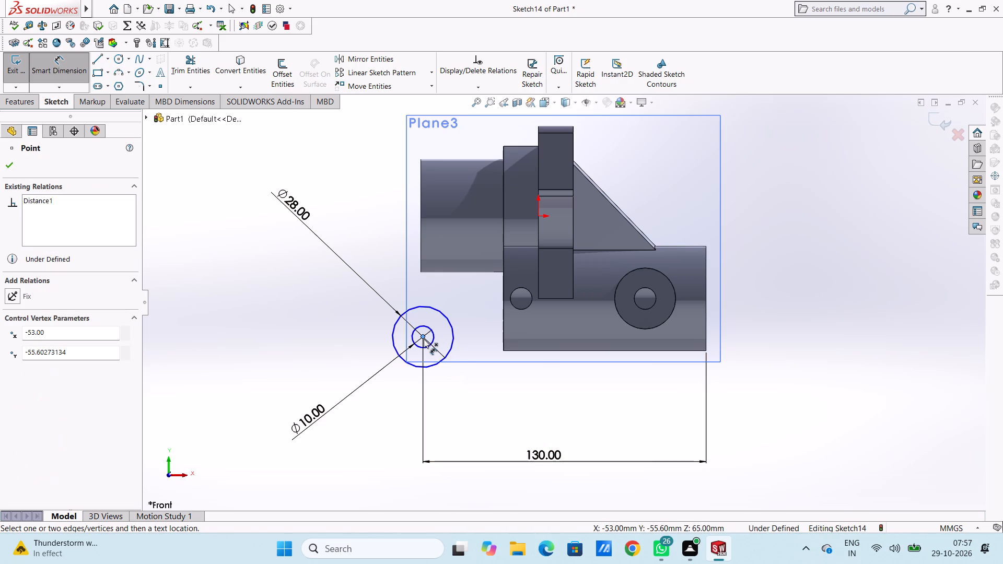
pyautogui.click(434, 274)
pyautogui.click(290, 285)
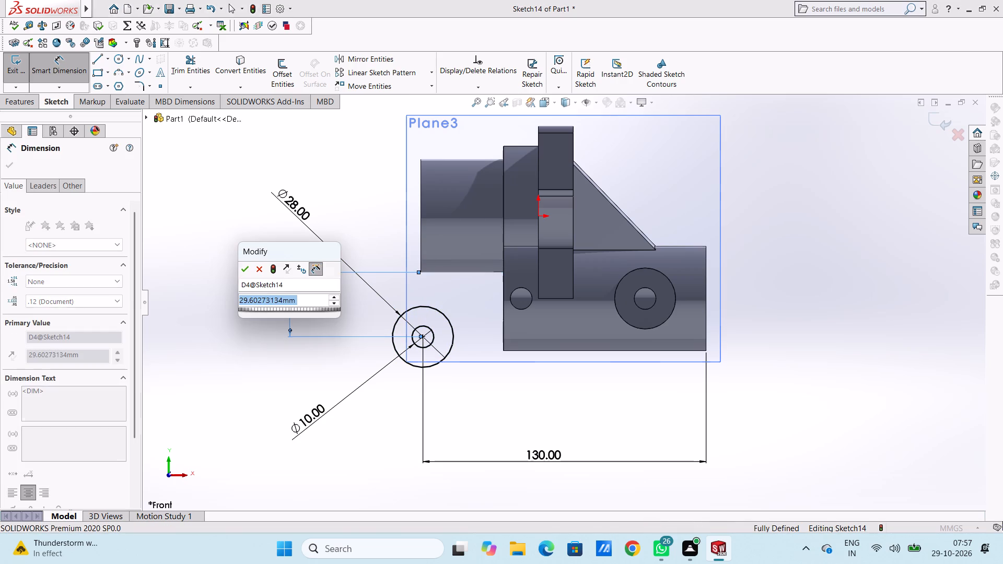
pyautogui.write('59')
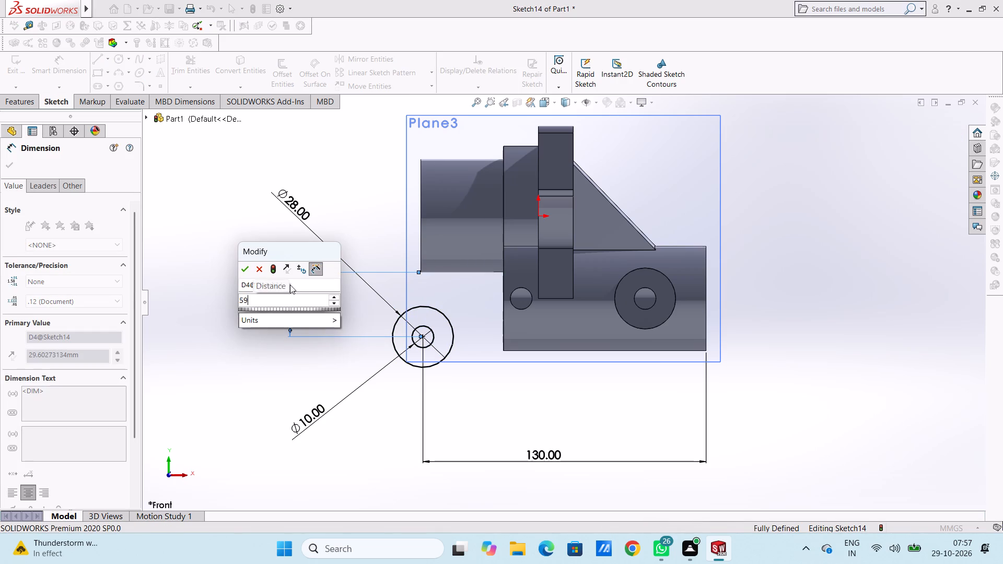
pyautogui.press('Return')
pyautogui.click(317, 334)
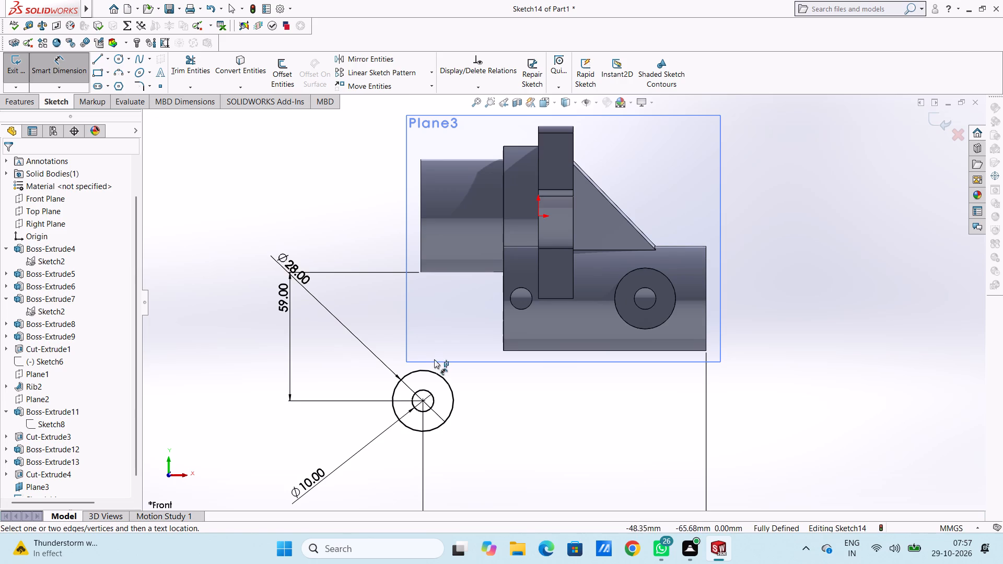
# Draw a 37 mm horizontal line from the top of the 28 mm circle to below the lower cylinder's nearer end edge.
pyautogui.scroll(3, 434, 359)
pyautogui.scroll(-2, 528, 400)
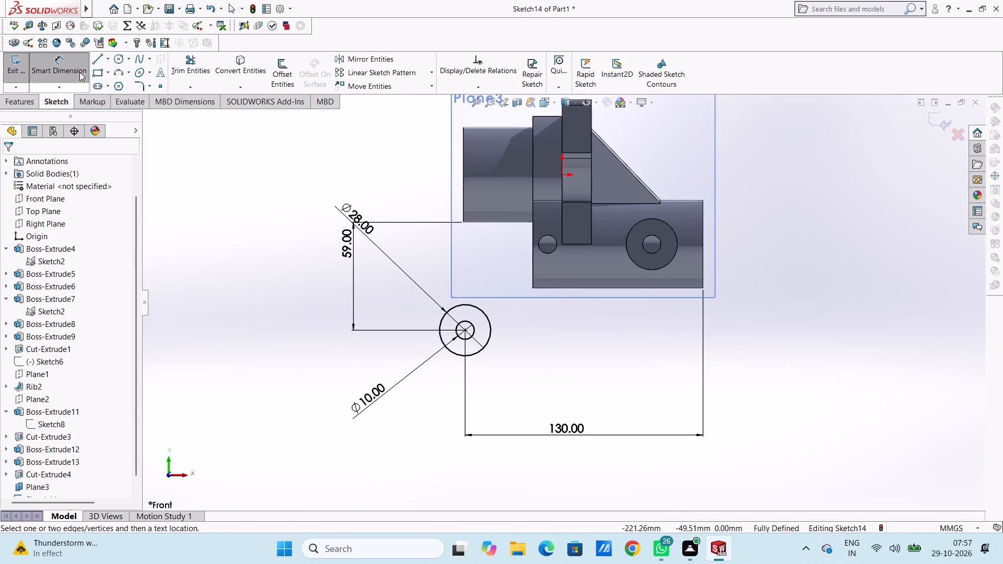
pyautogui.click(79, 72)
pyautogui.click(95, 57)
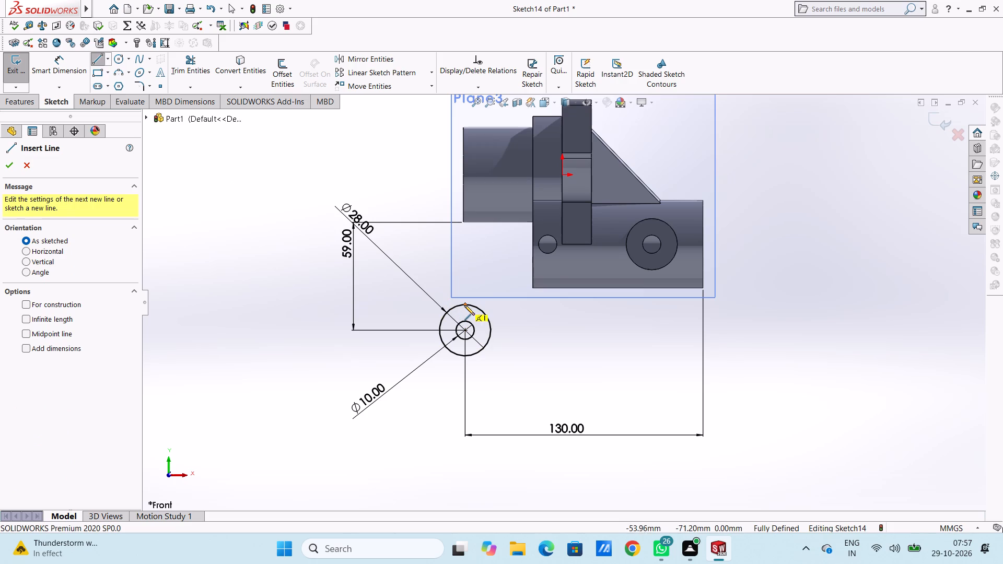
pyautogui.click(465, 305)
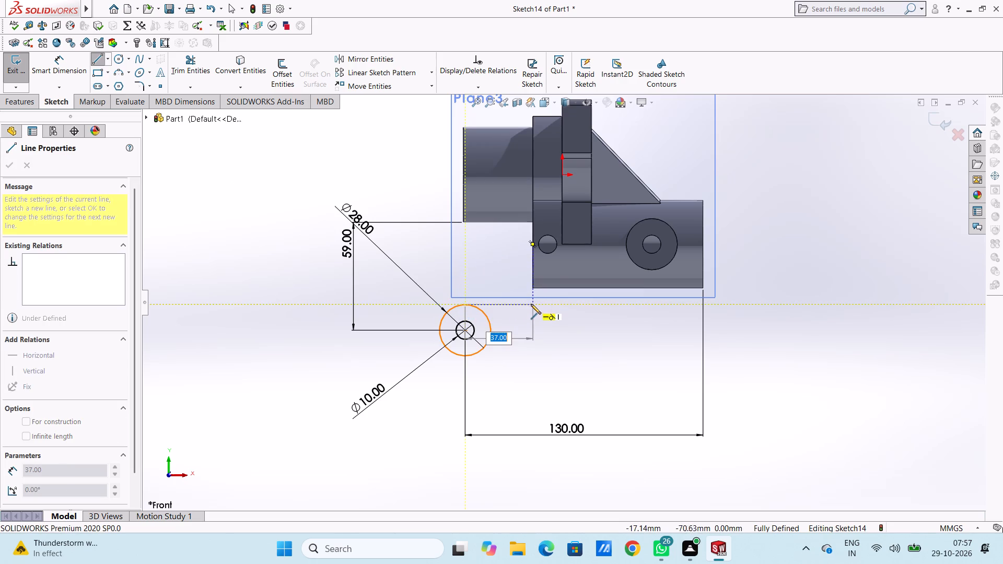
pyautogui.click(533, 305)
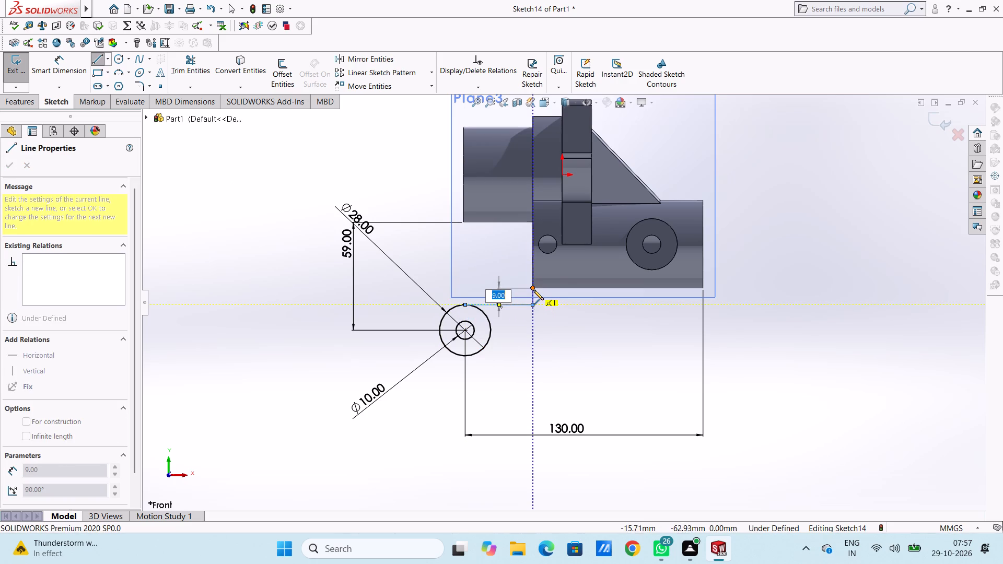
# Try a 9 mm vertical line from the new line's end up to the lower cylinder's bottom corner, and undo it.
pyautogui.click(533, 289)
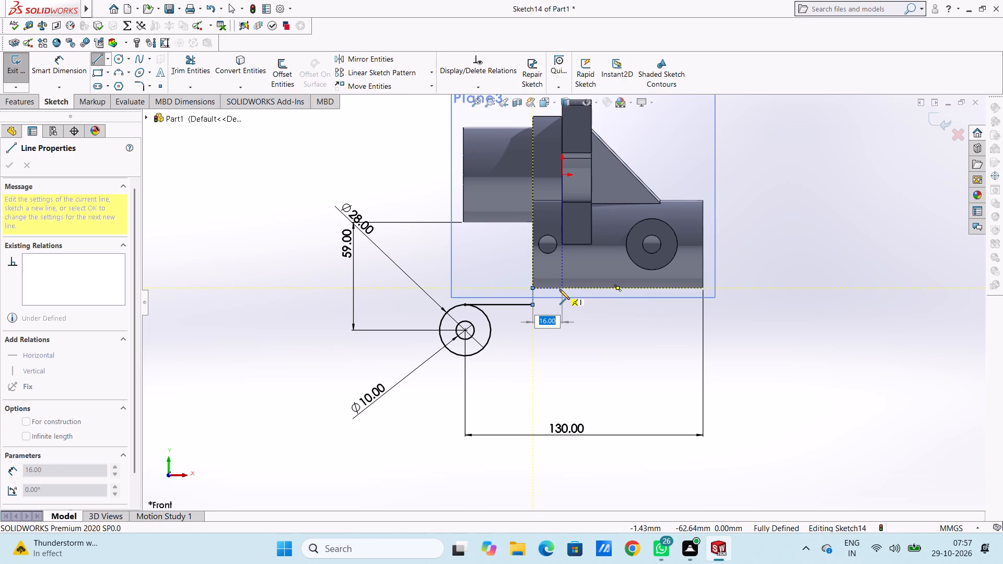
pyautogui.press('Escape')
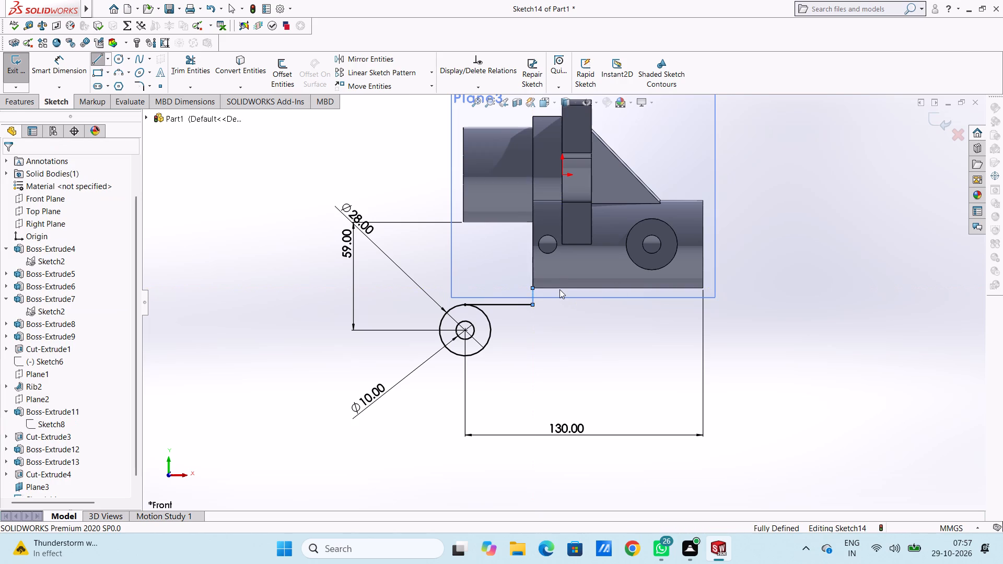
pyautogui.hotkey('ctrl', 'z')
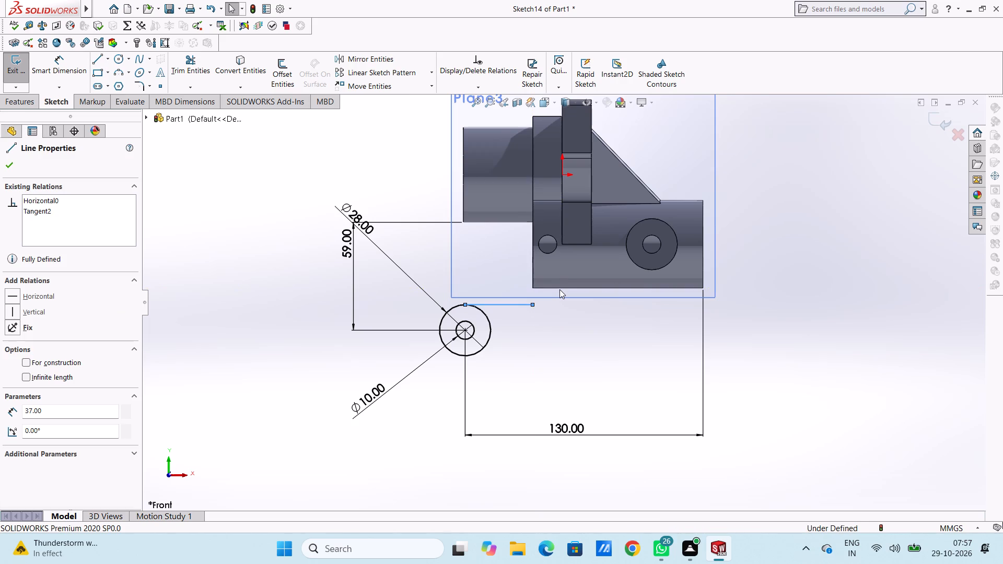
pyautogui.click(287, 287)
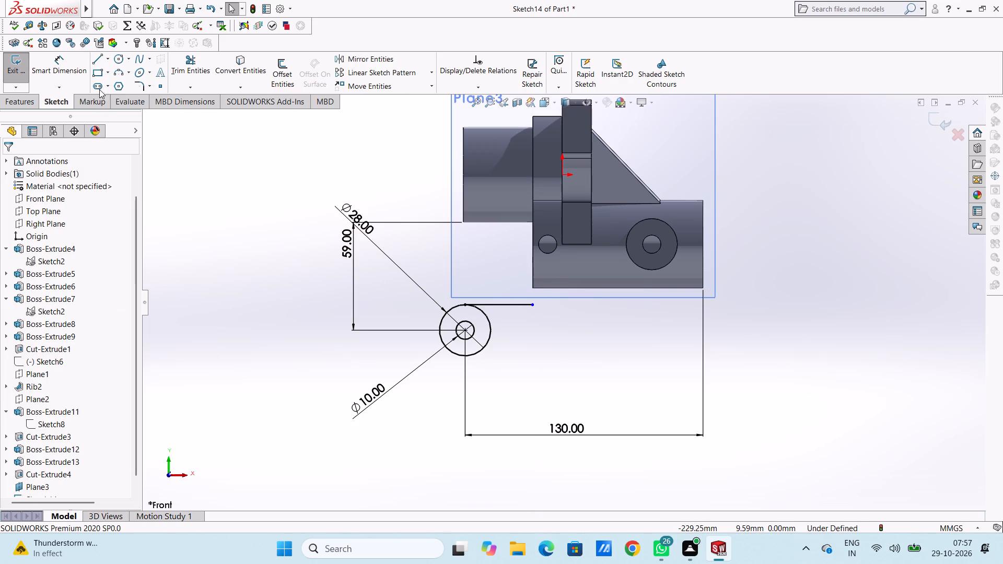
# Draw a 15 mm vertical line upward from the free end of the 37 mm horizontal line.
pyautogui.click(98, 61)
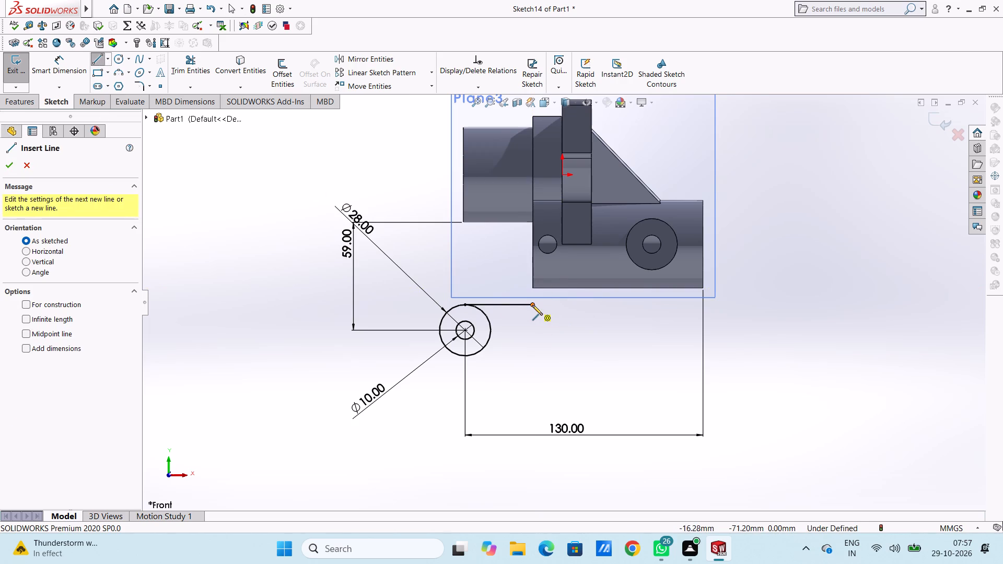
pyautogui.click(532, 305)
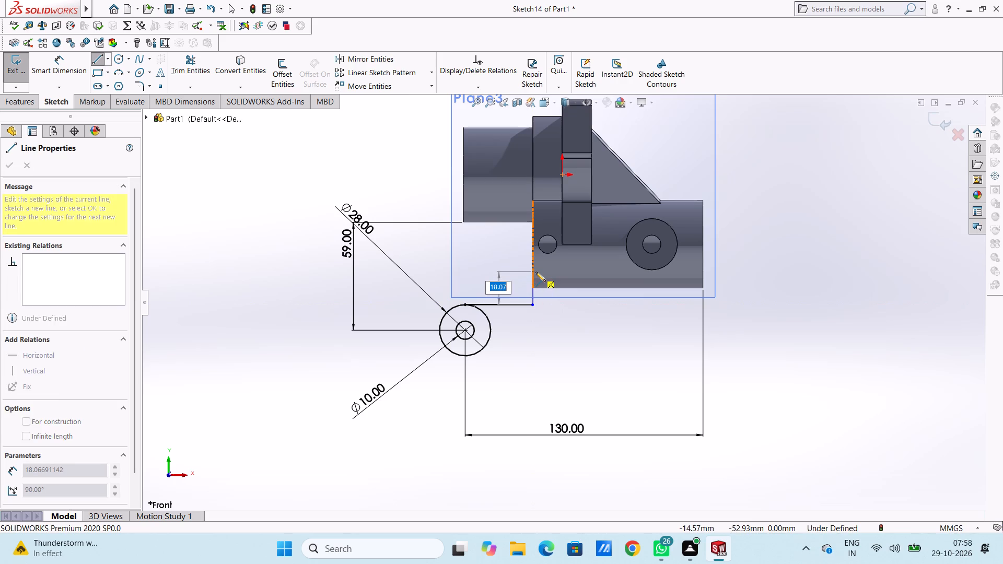
pyautogui.write('15')
pyautogui.press('Return')
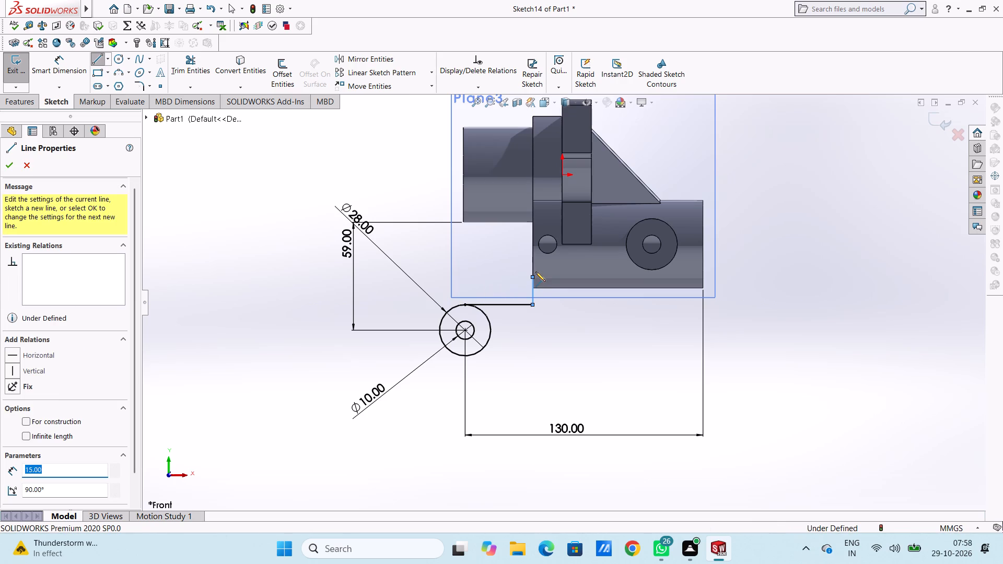
pyautogui.moveTo(586, 277); pyautogui.dragTo(602, 285, button='middle')
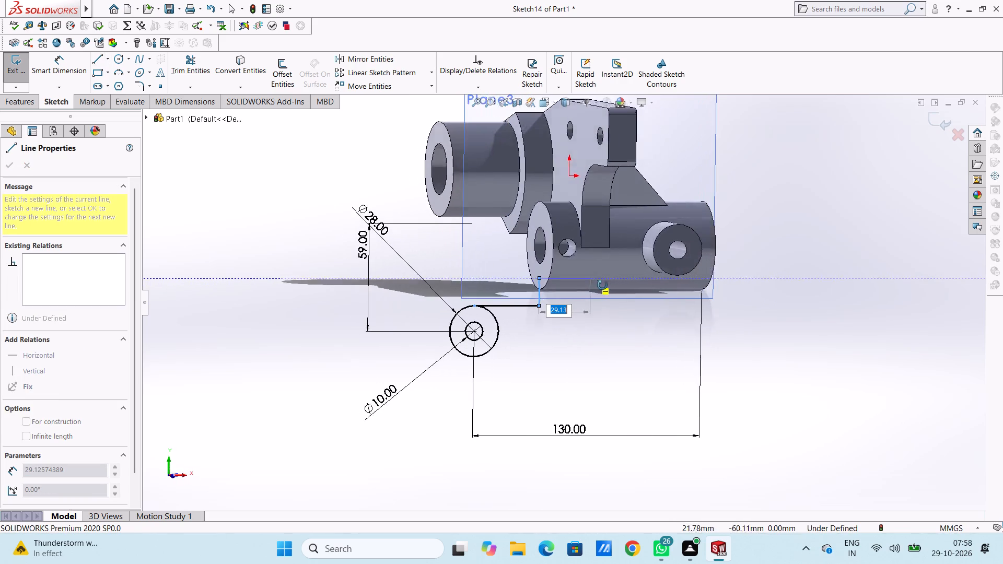
pyautogui.moveTo(602, 285); pyautogui.dragTo(584, 285, button='middle')
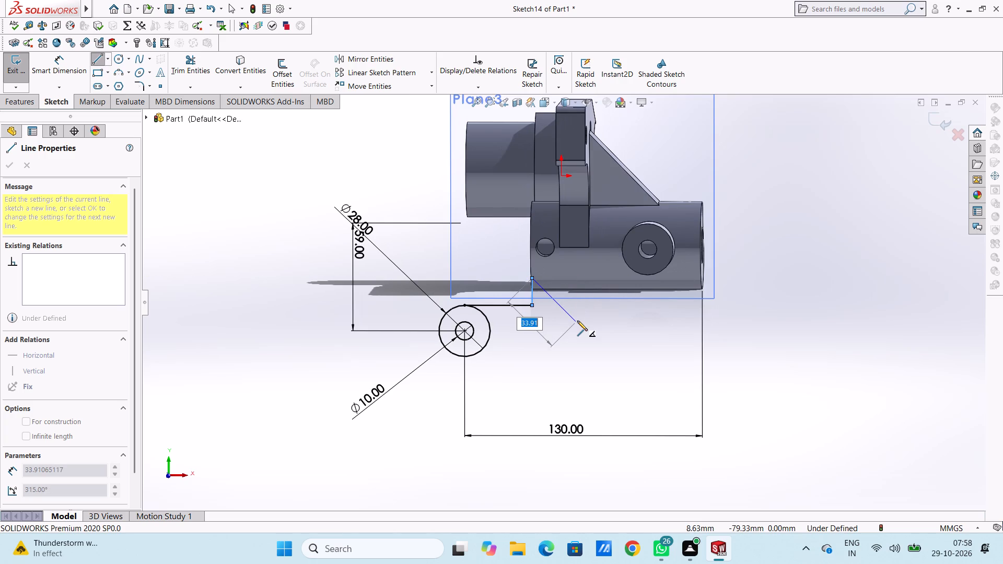
pyautogui.press('Escape')
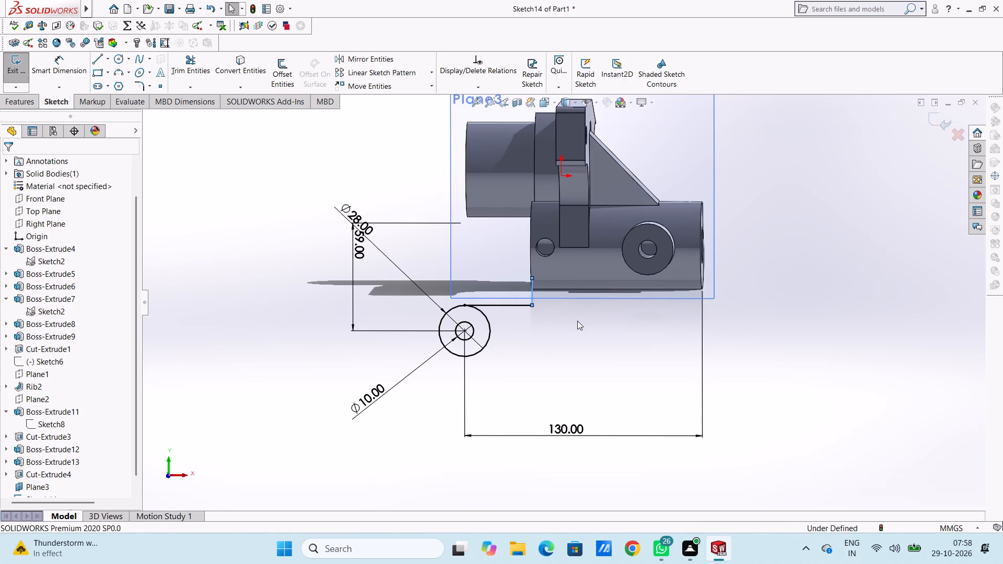
# Dimension the vertical line's length as 18 mm.
pyautogui.hotkey('ctrl', '1')
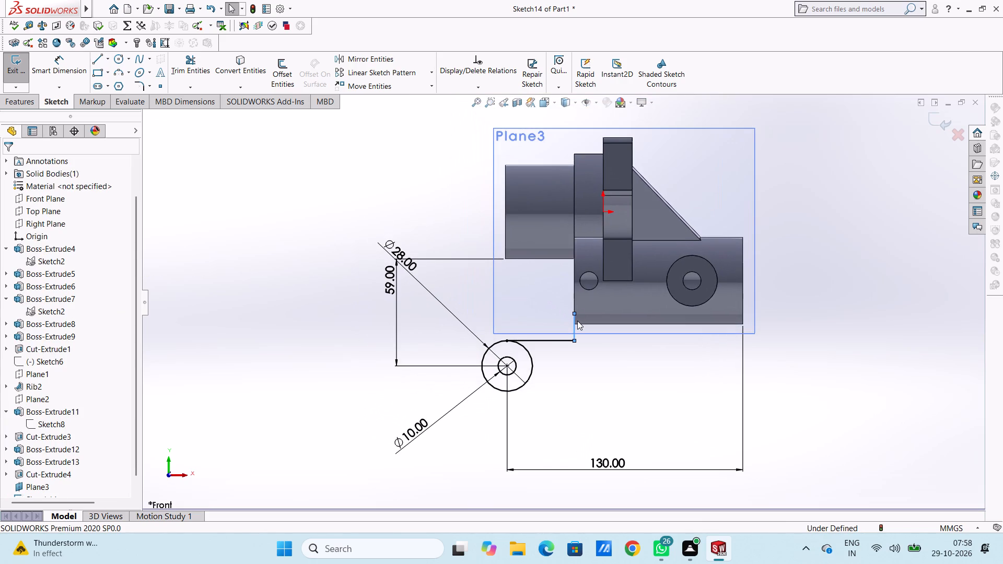
pyautogui.scroll(-2, 623, 342)
pyautogui.click(224, 196)
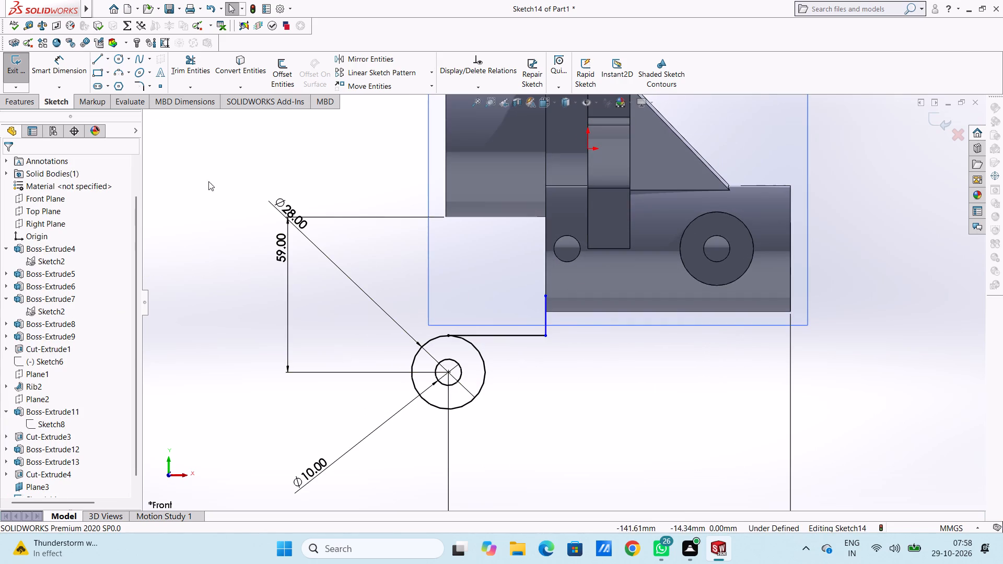
pyautogui.click(61, 69)
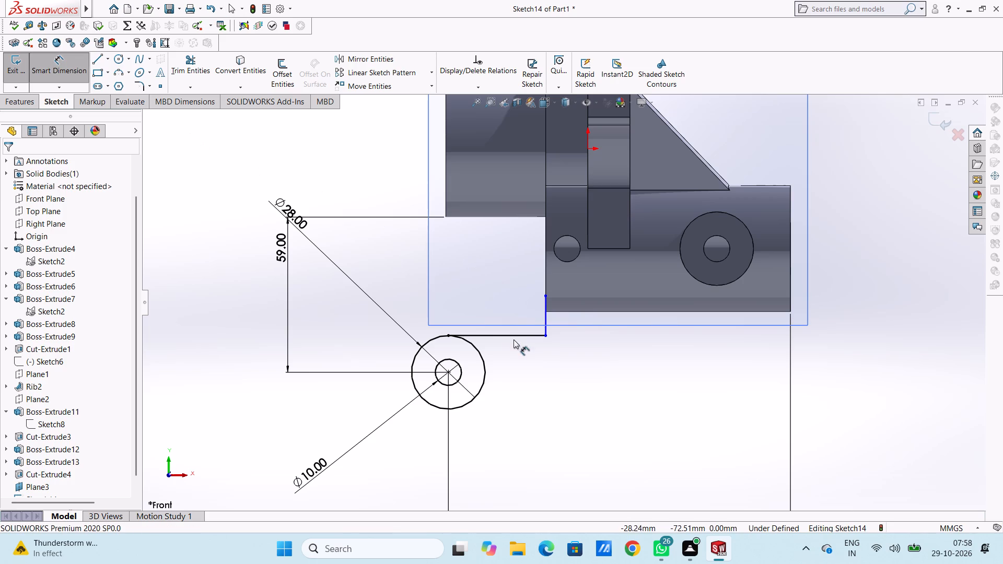
pyautogui.click(546, 314)
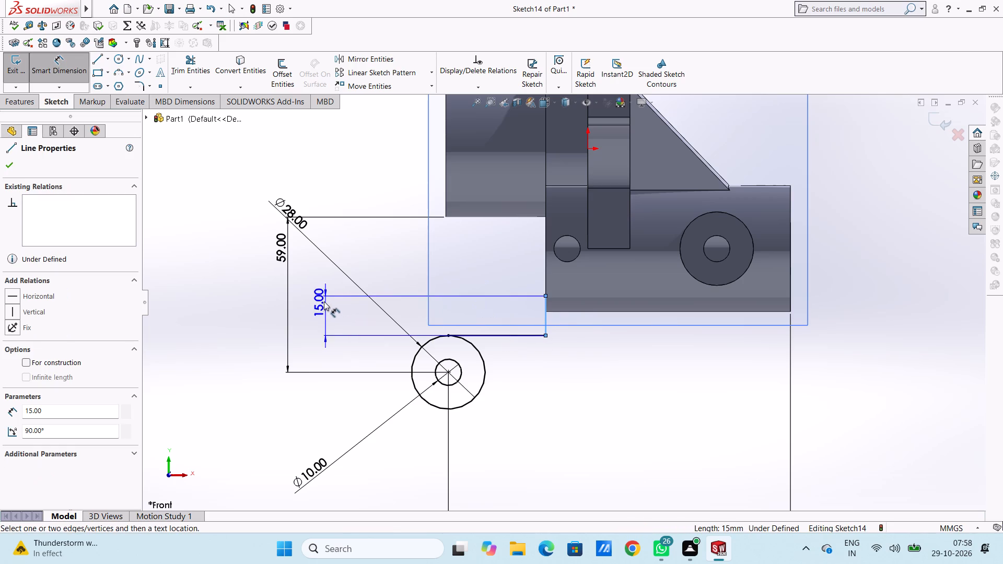
pyautogui.click(317, 284)
pyautogui.write('18')
pyautogui.press('Return')
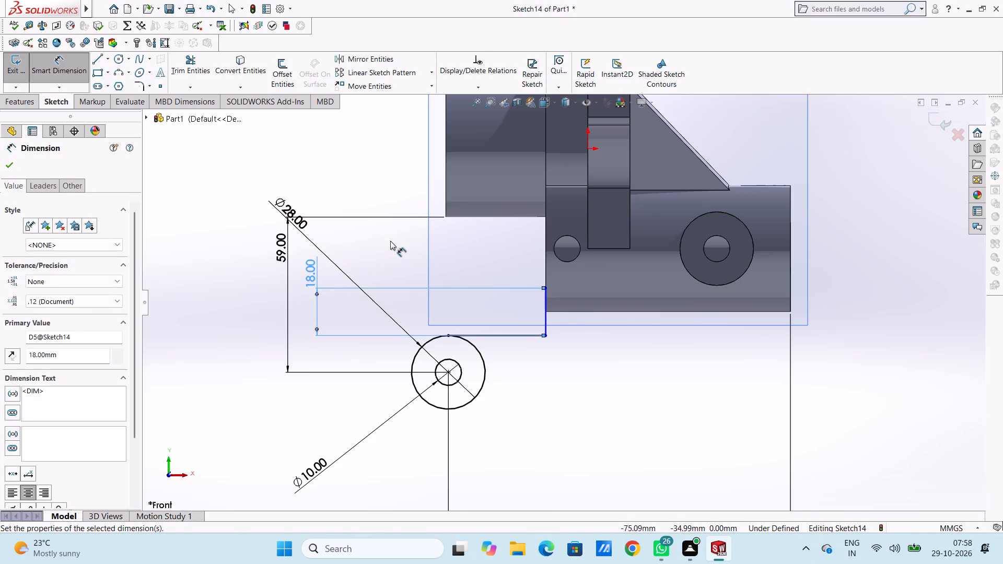
pyautogui.click(390, 241)
# Draw a horizontal line about 103 mm long from the vertical line's top end across the lower cylinder, past its far end.
pyautogui.click(100, 64)
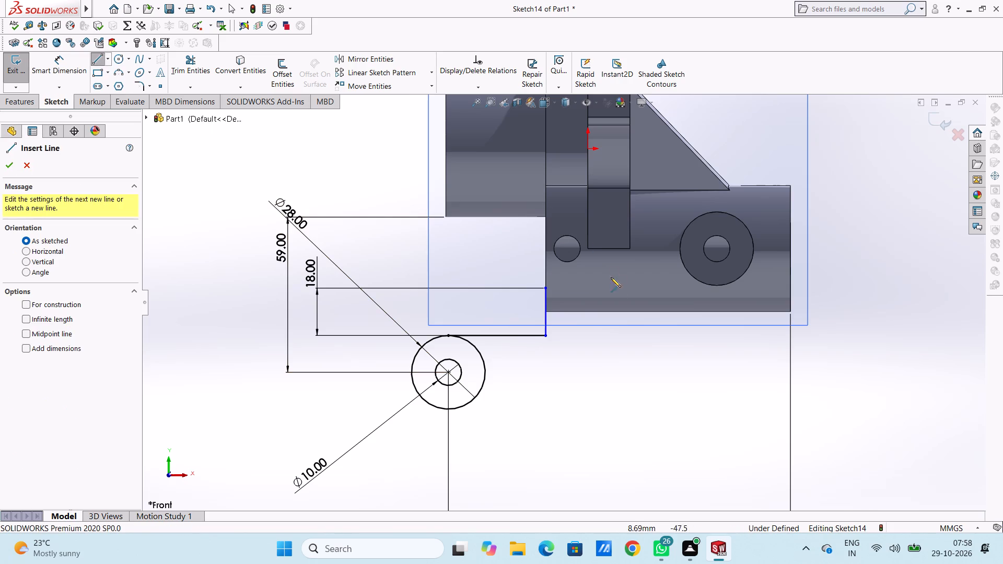
pyautogui.click(545, 287)
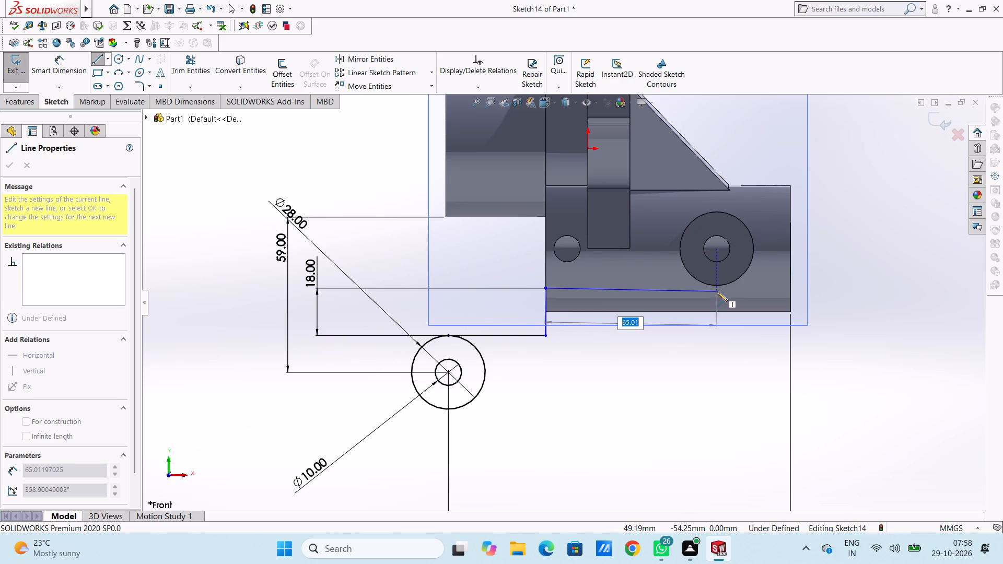
pyautogui.click(815, 285)
pyautogui.rightClick(857, 244)
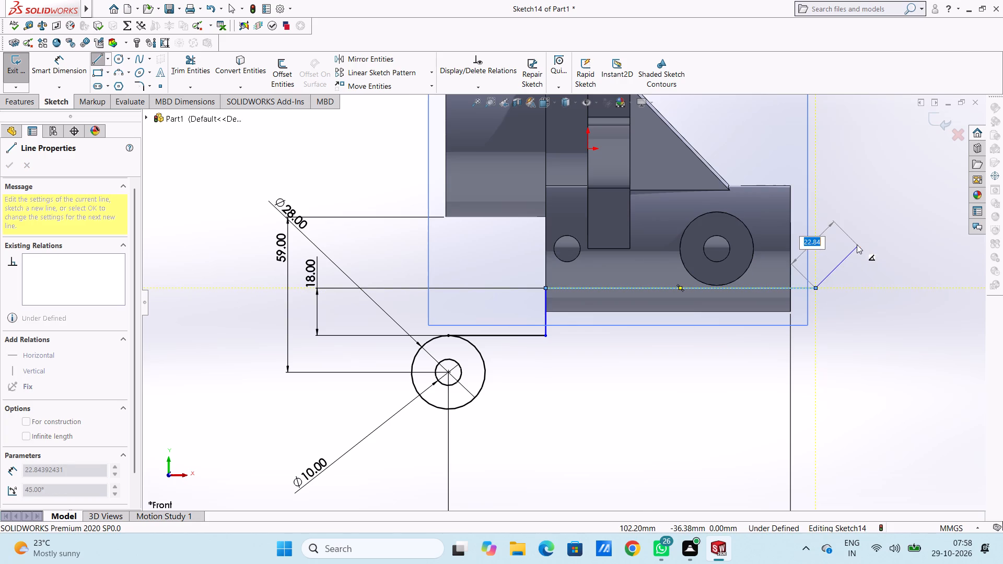
pyautogui.click(864, 254)
pyautogui.click(859, 285)
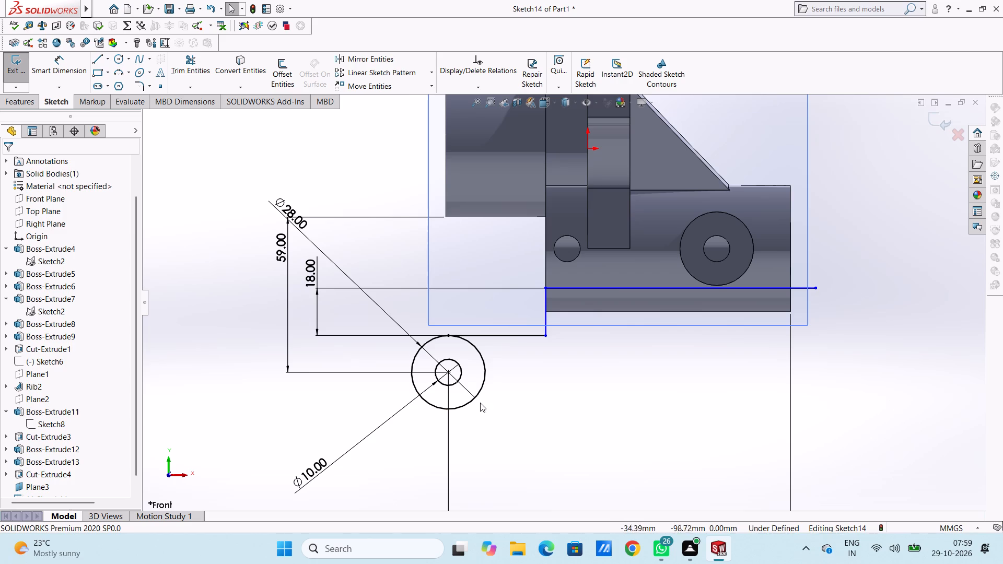
# Draw two consecutive horizontal lines of 21 mm and 40 mm from the bottom of the 28 mm circle toward the rib side.
pyautogui.click(101, 62)
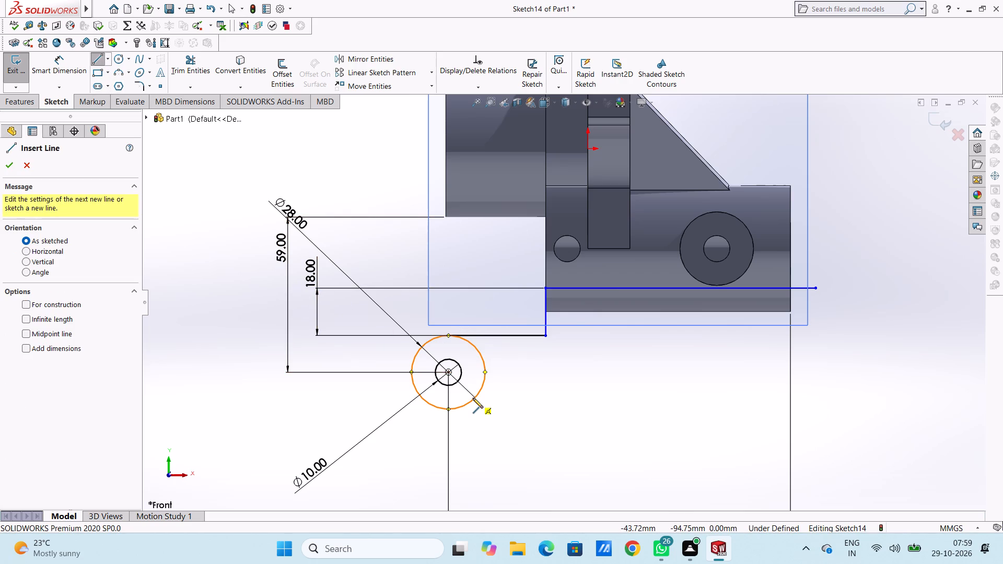
pyautogui.click(449, 409)
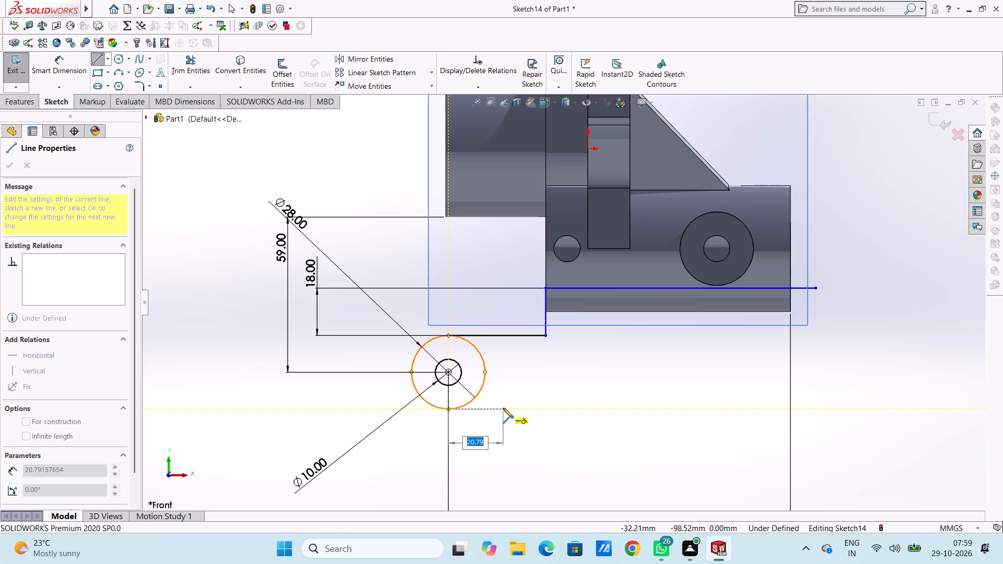
pyautogui.write('21')
pyautogui.press('Return')
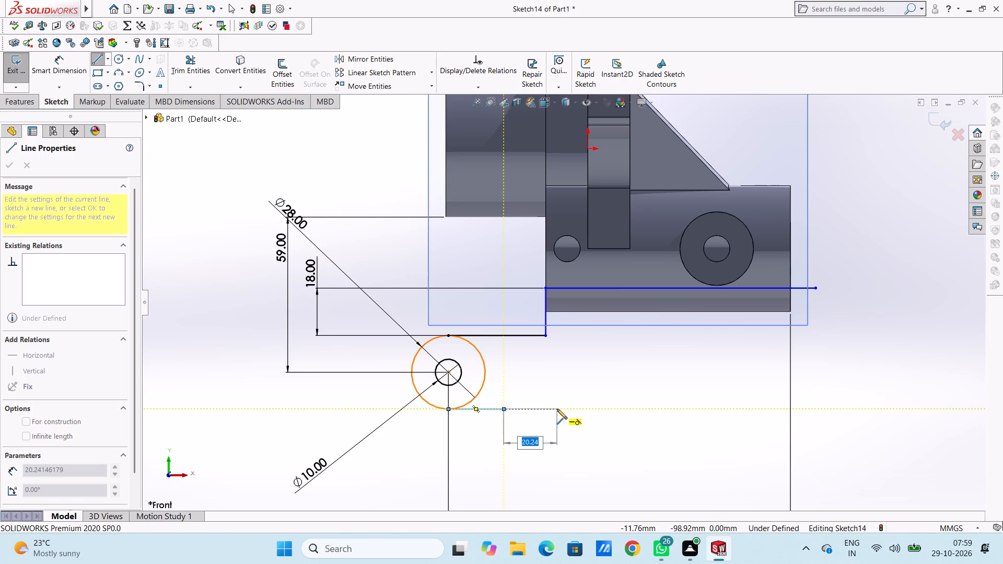
pyautogui.write('40')
pyautogui.press('Return')
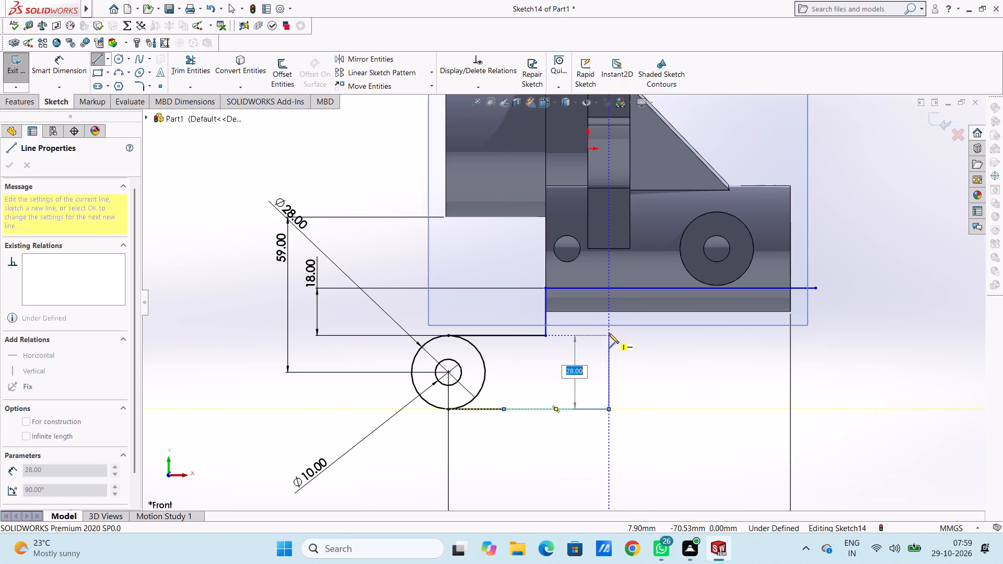
# Draw a vertical line from the end of the 40 mm line up to the long horizontal line.
pyautogui.click(607, 288)
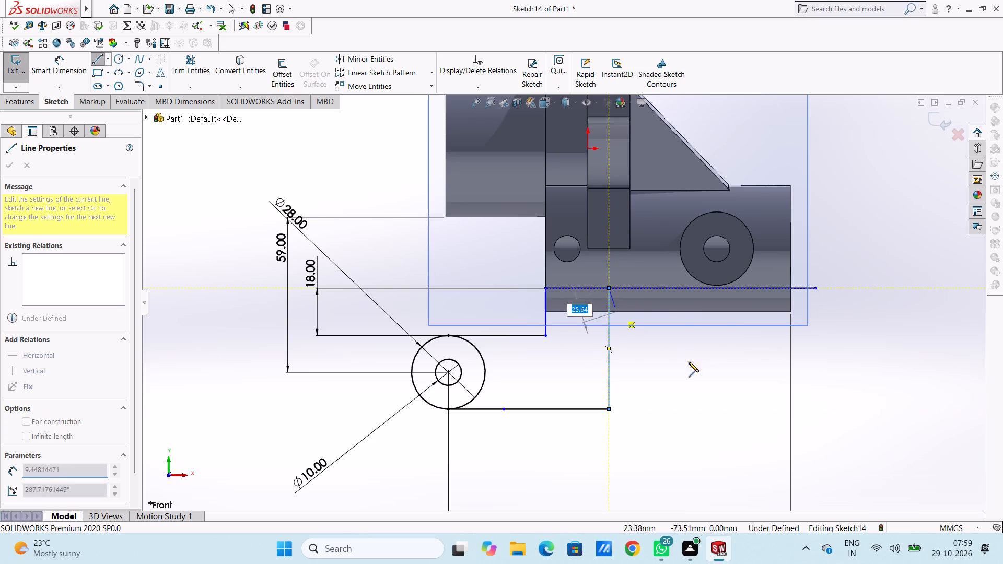
pyautogui.rightClick(846, 351)
pyautogui.click(846, 359)
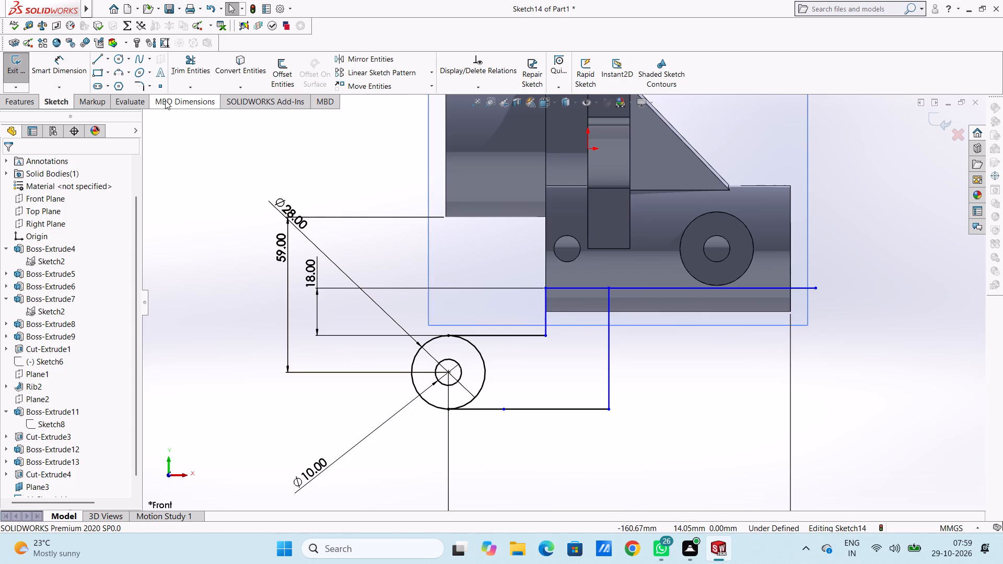
# Add a 30 mm wide rectangular outline beside the last vertical line, spanning from the long horizontal line down to the bottom line's end.
pyautogui.click(98, 60)
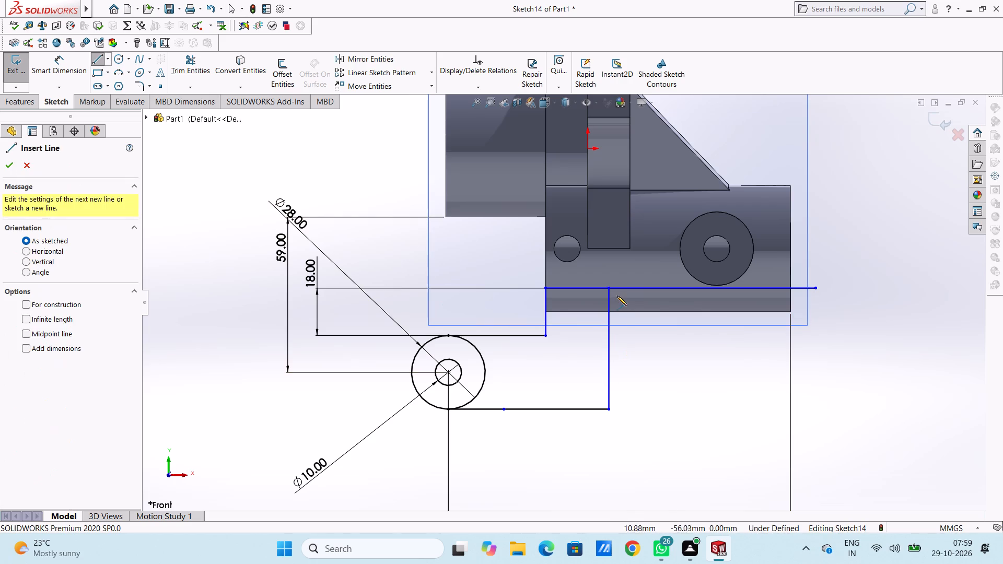
pyautogui.click(610, 290)
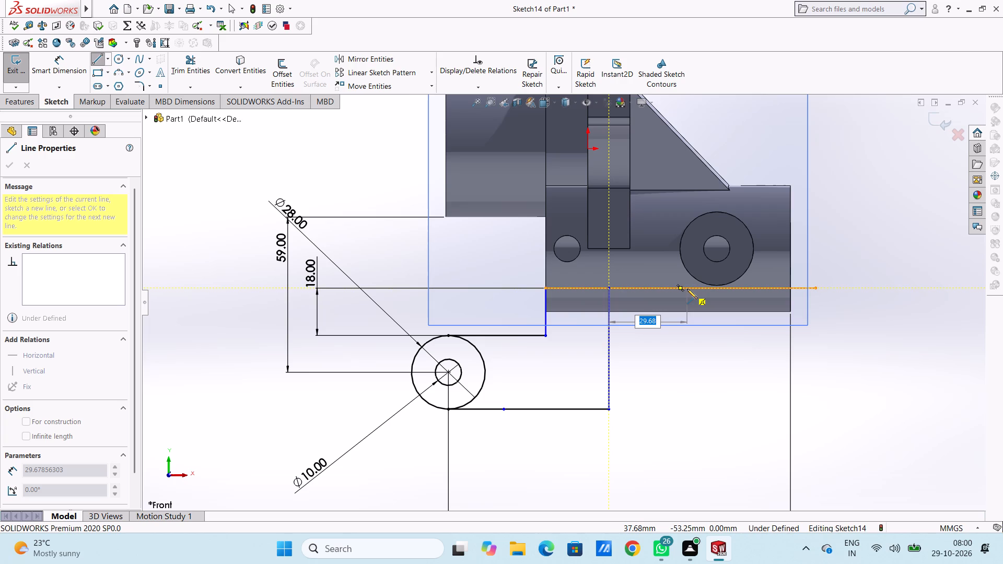
pyautogui.write('30')
pyautogui.press('Return')
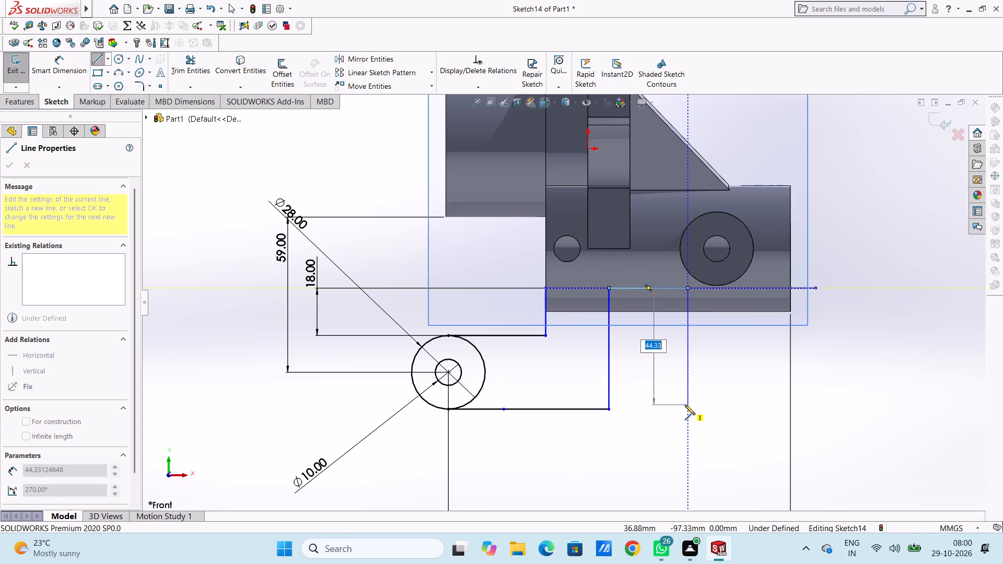
pyautogui.click(686, 407)
pyautogui.click(611, 408)
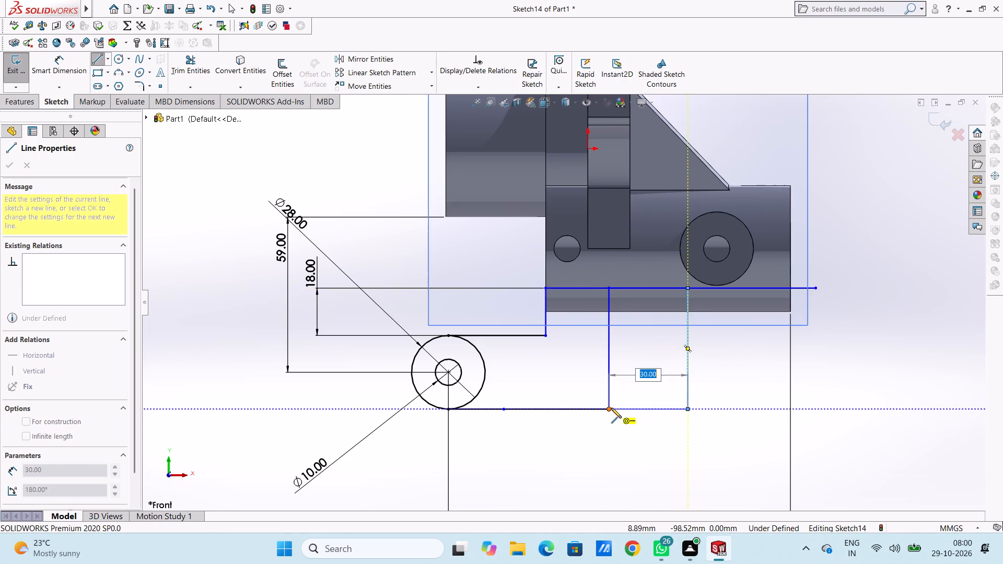
pyautogui.rightClick(845, 343)
pyautogui.doubleClick(846, 351)
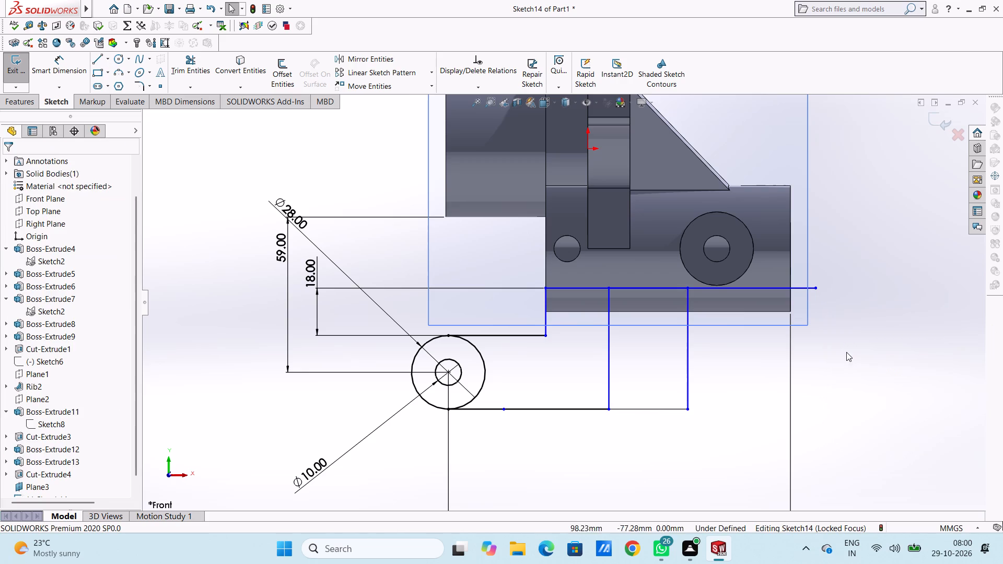
# Trim the part of the long horizontal line that extends beyond the 30 mm wide outline.
pyautogui.click(198, 65)
pyautogui.click(725, 287)
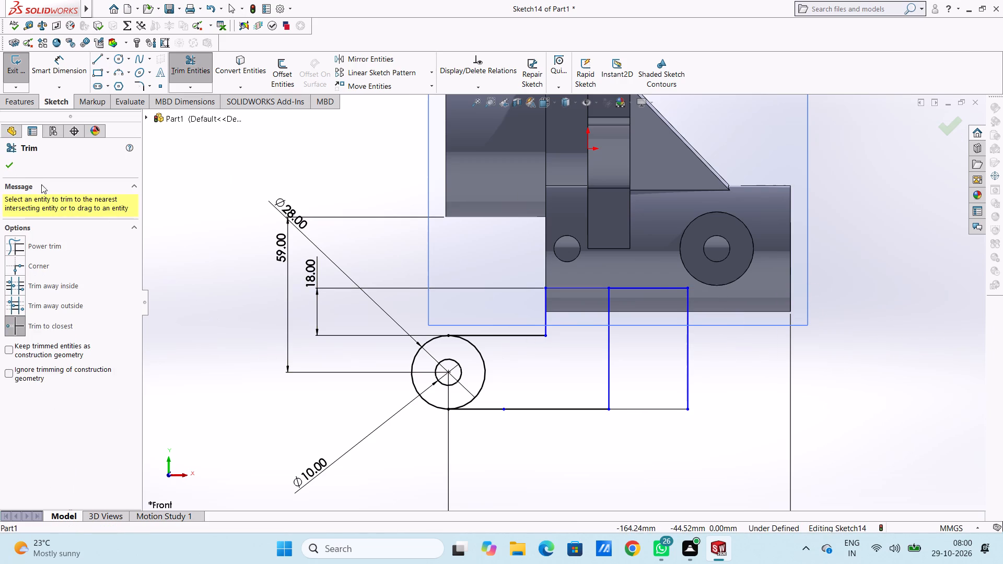
# Dimension the vertical distance from the origin to the long horizontal line of the arm profile.
pyautogui.click(10, 168)
pyautogui.click(182, 197)
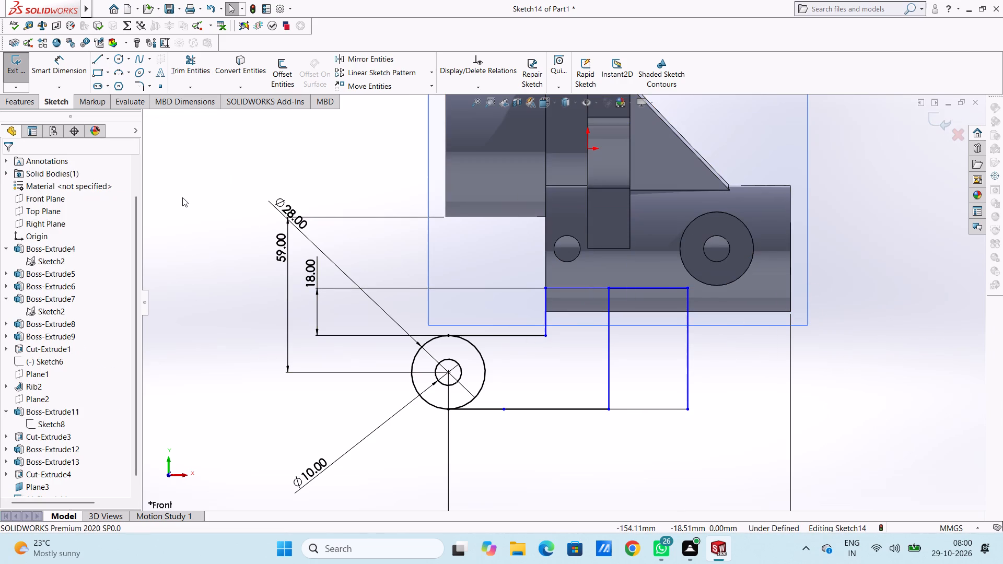
pyautogui.click(70, 67)
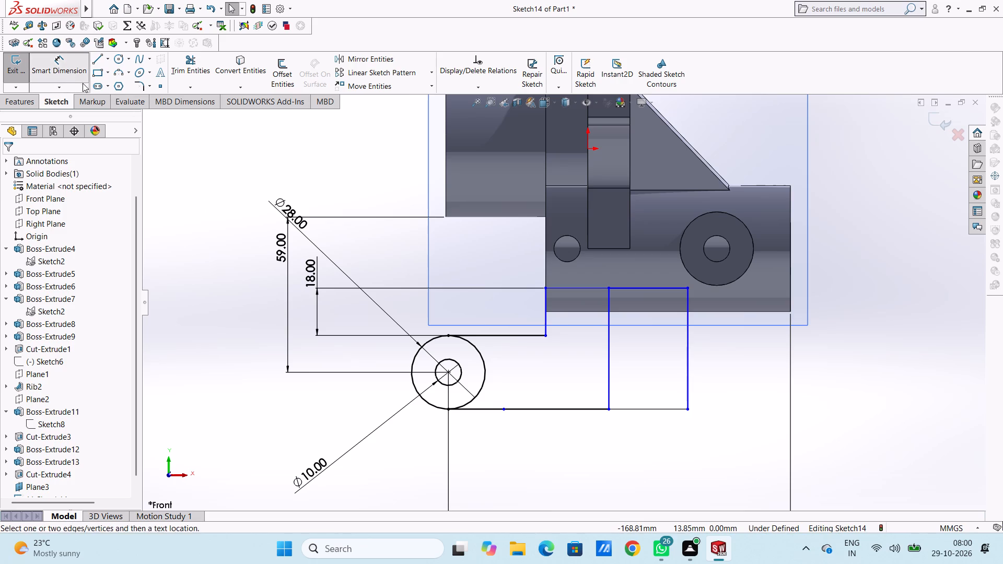
pyautogui.click(587, 148)
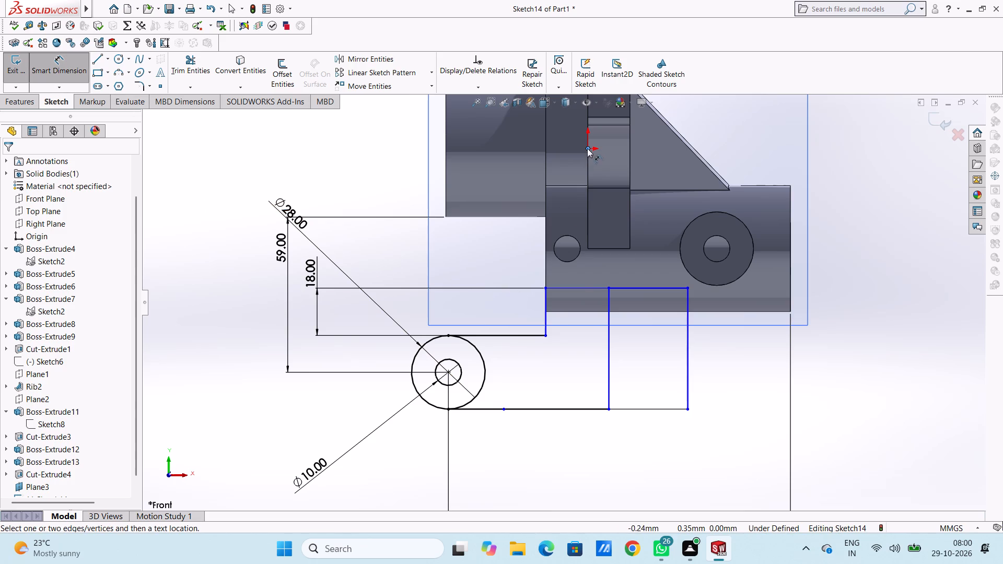
pyautogui.click(574, 291)
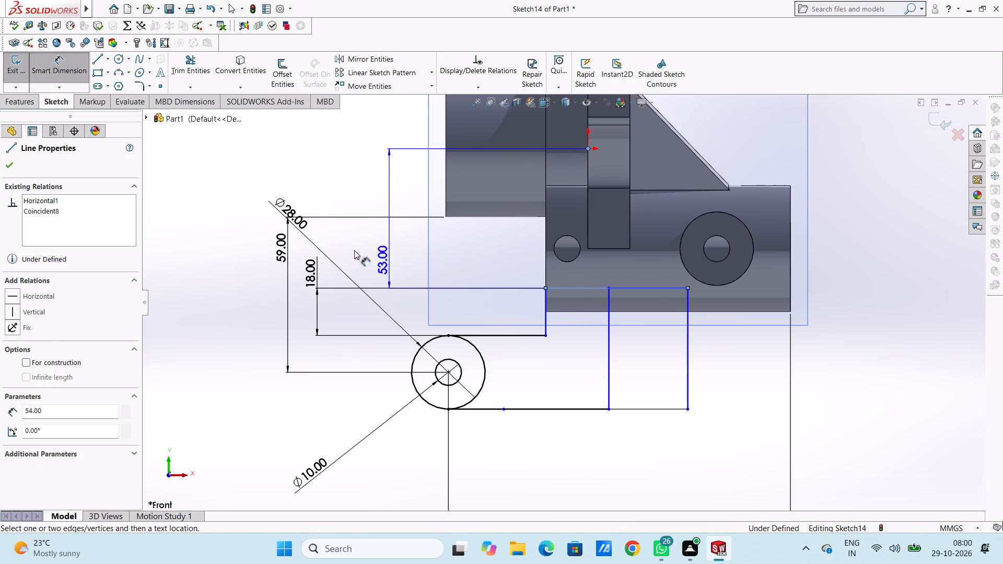
pyautogui.click(240, 214)
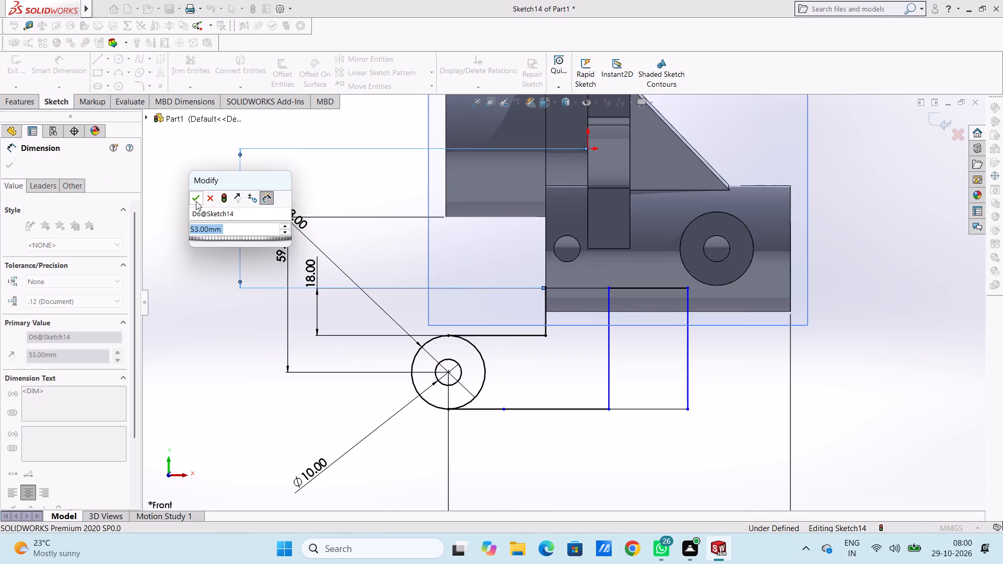
pyautogui.click(196, 201)
pyautogui.click(192, 202)
pyautogui.click(576, 446)
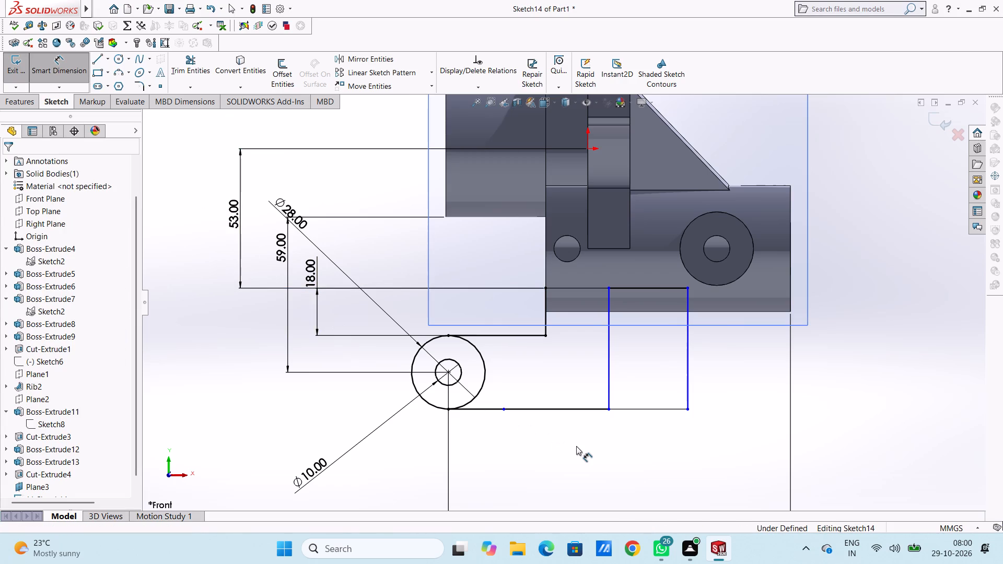
# Dimension the length of the 40 mm line at the bottom of the profile.
pyautogui.click(561, 406)
pyautogui.scroll(3, 576, 439)
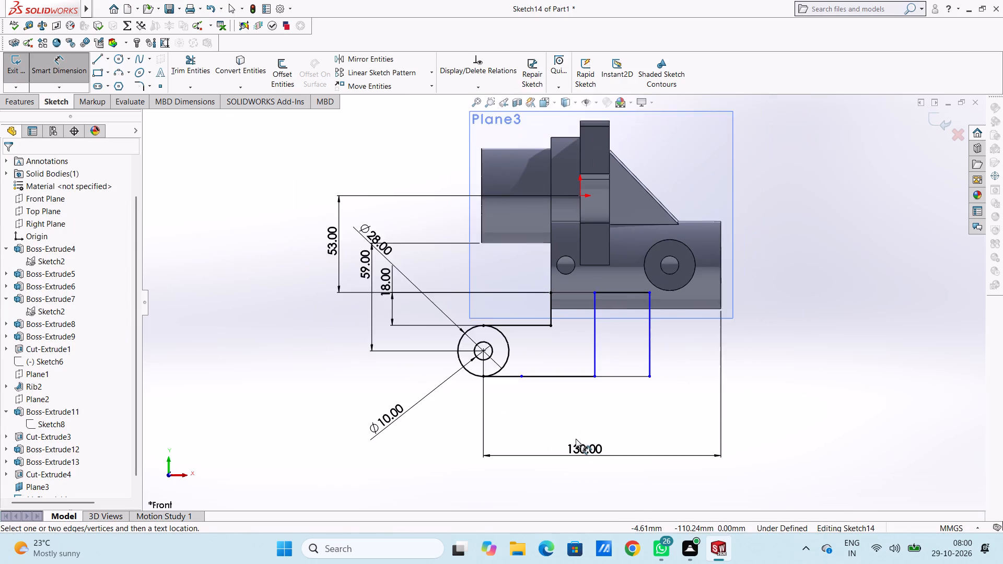
pyautogui.click(558, 367)
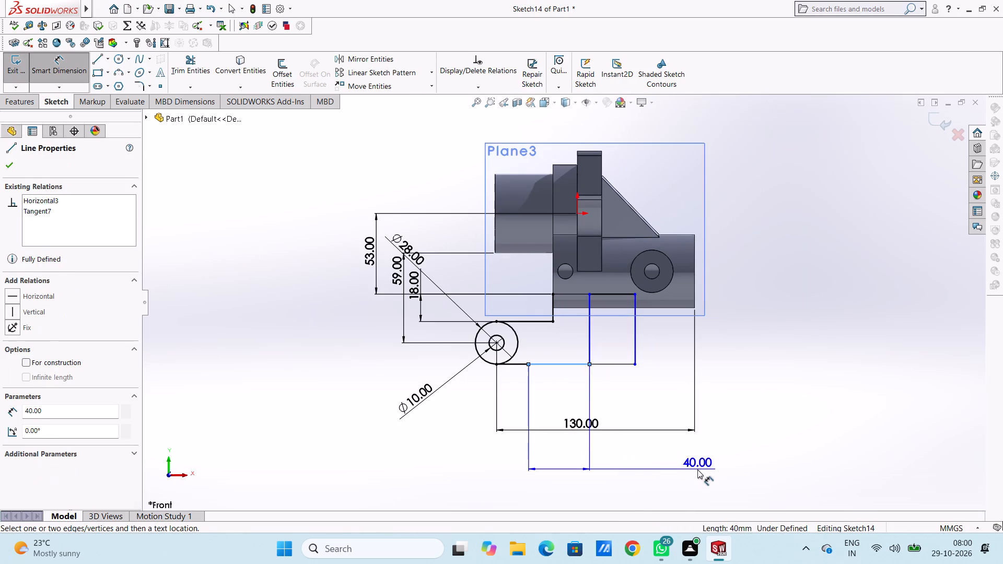
pyautogui.click(697, 469)
pyautogui.click(649, 454)
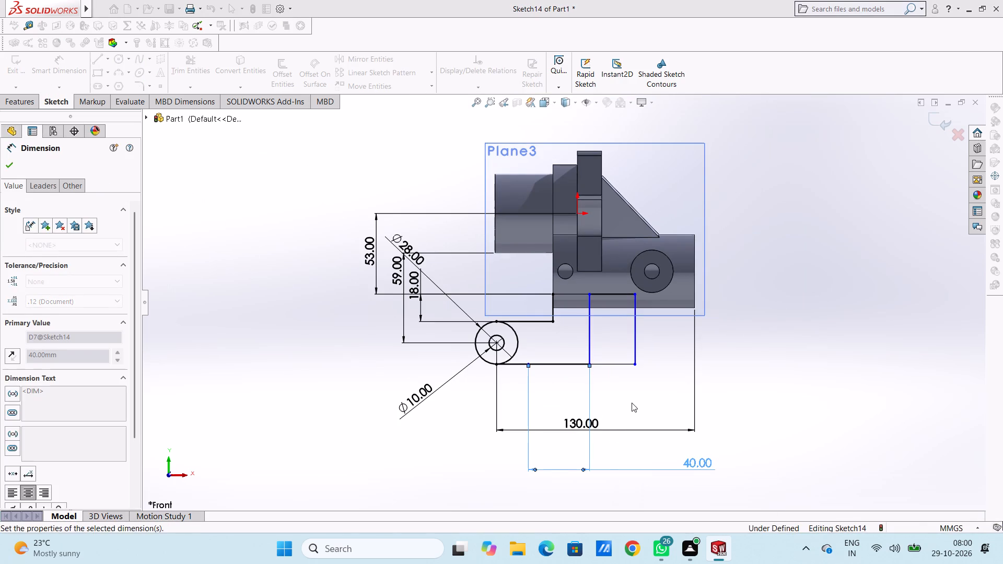
pyautogui.click(631, 402)
pyautogui.scroll(-4, 559, 382)
pyautogui.scroll(4, 573, 347)
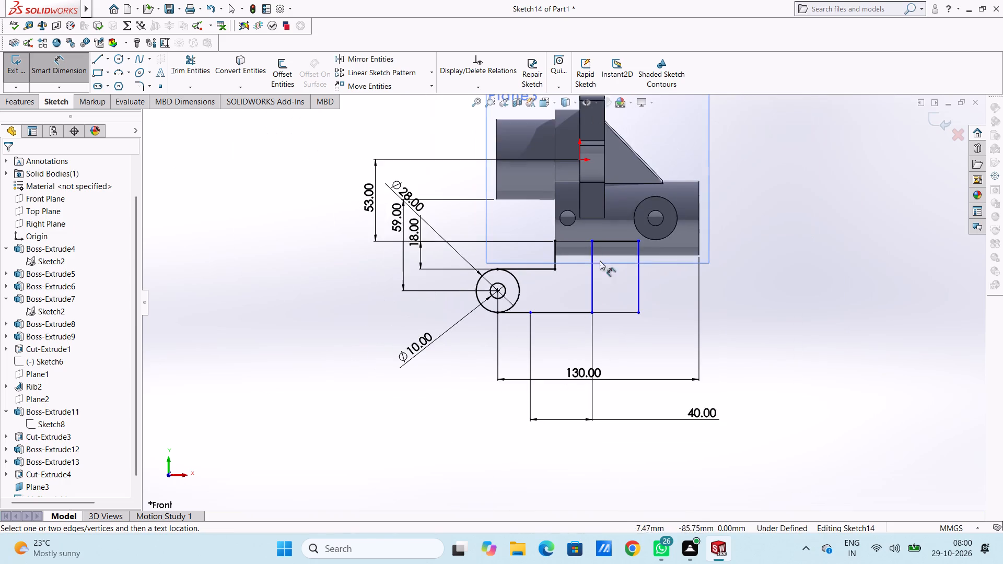
pyautogui.scroll(-1, 602, 251)
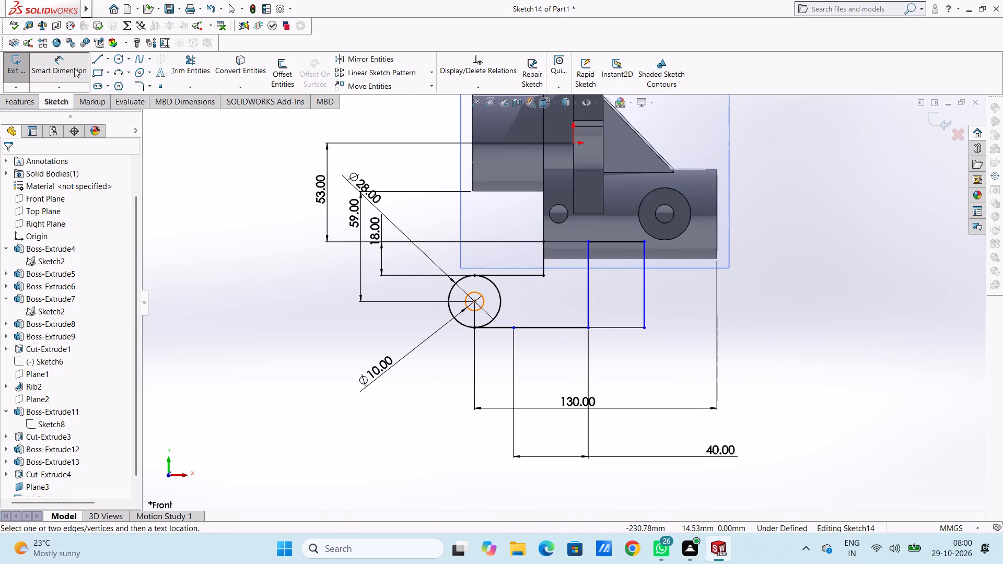
pyautogui.click(74, 68)
# Draw a three-point arc of 44 mm radius from the 40 mm line's circle-side end to the midpoint of the inner vertical line.
pyautogui.scroll(4, 343, 217)
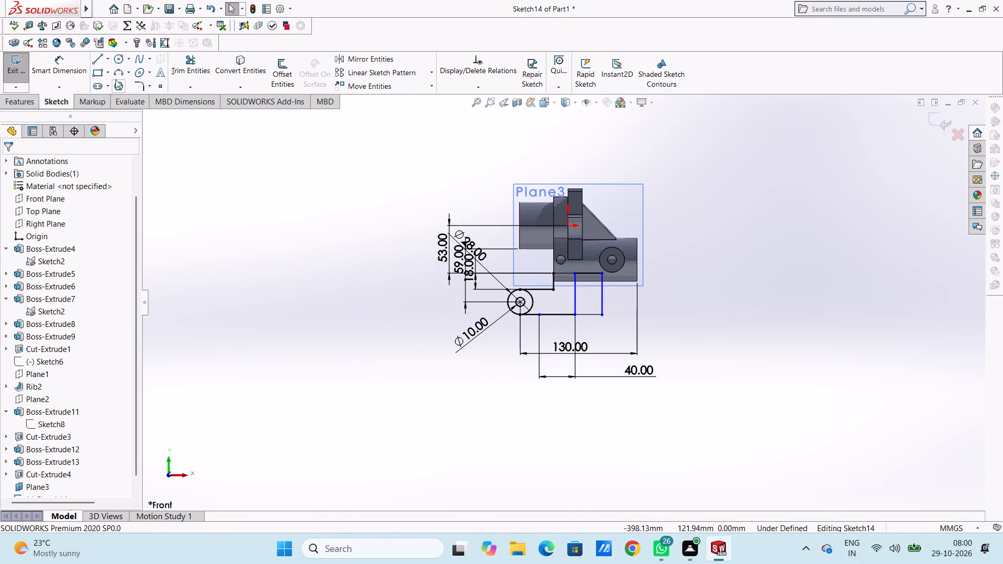
pyautogui.click(119, 76)
pyautogui.scroll(-5, 574, 293)
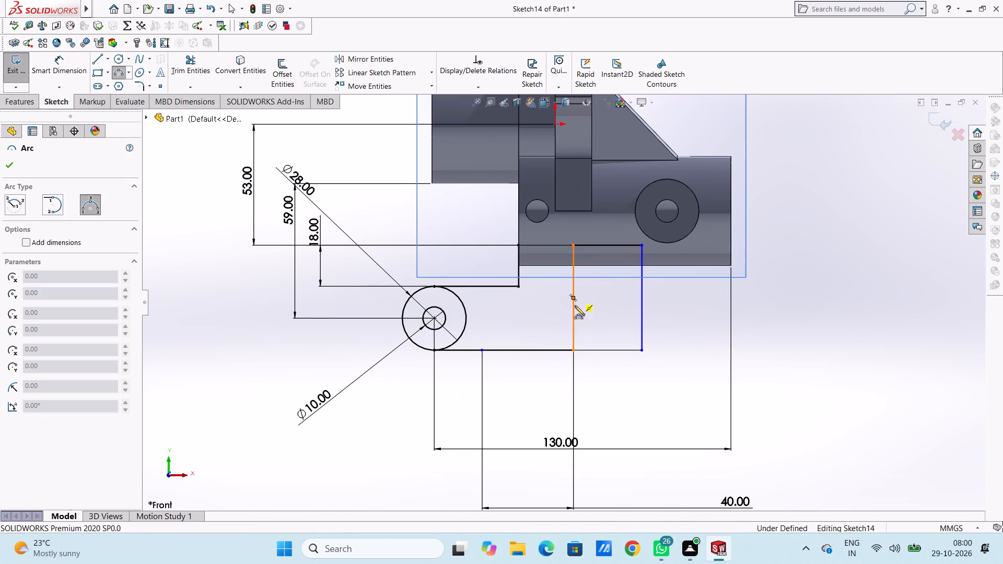
pyautogui.click(483, 351)
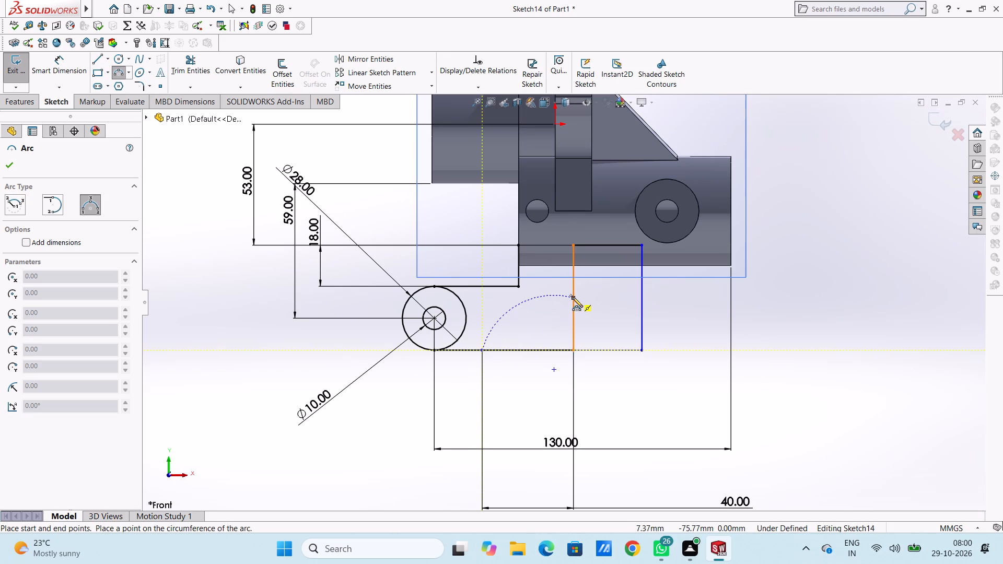
pyautogui.click(573, 297)
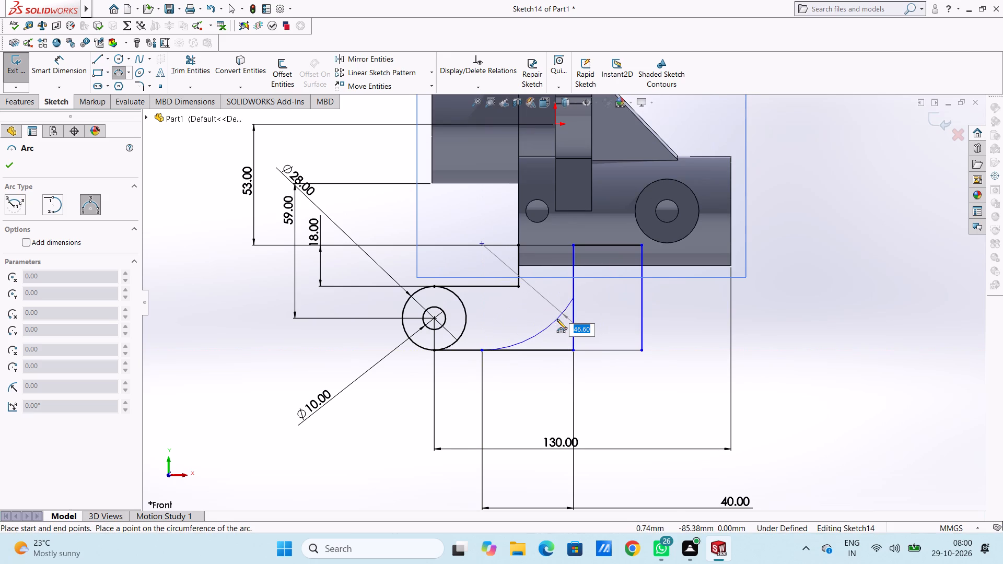
pyautogui.write('44')
pyautogui.press('Return')
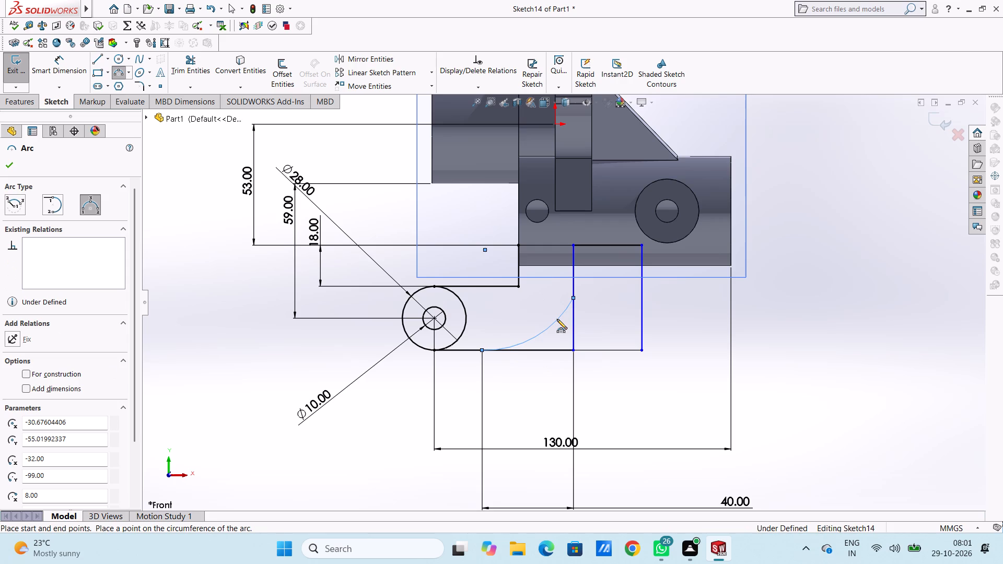
# Draw a three-point arc of 38 mm radius from the first arc's end to the upper outer corner of the 30 mm wide outline.
pyautogui.click(574, 298)
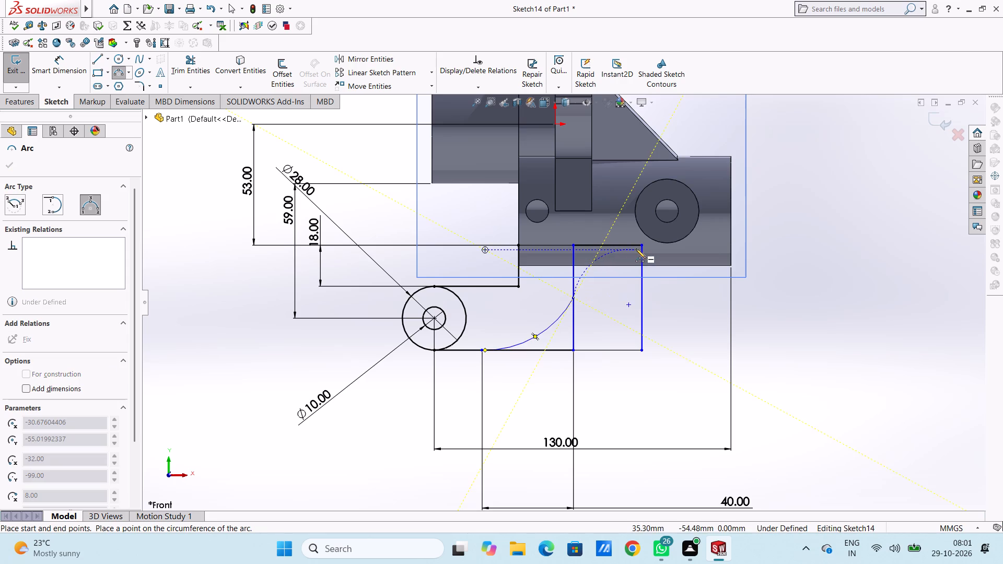
pyautogui.click(642, 245)
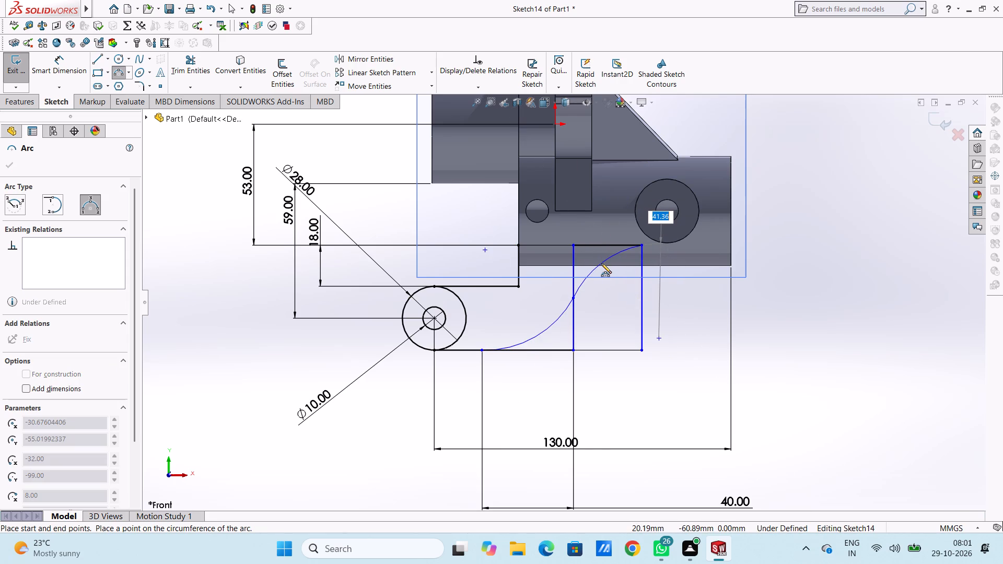
pyautogui.write('38')
pyautogui.press('Return')
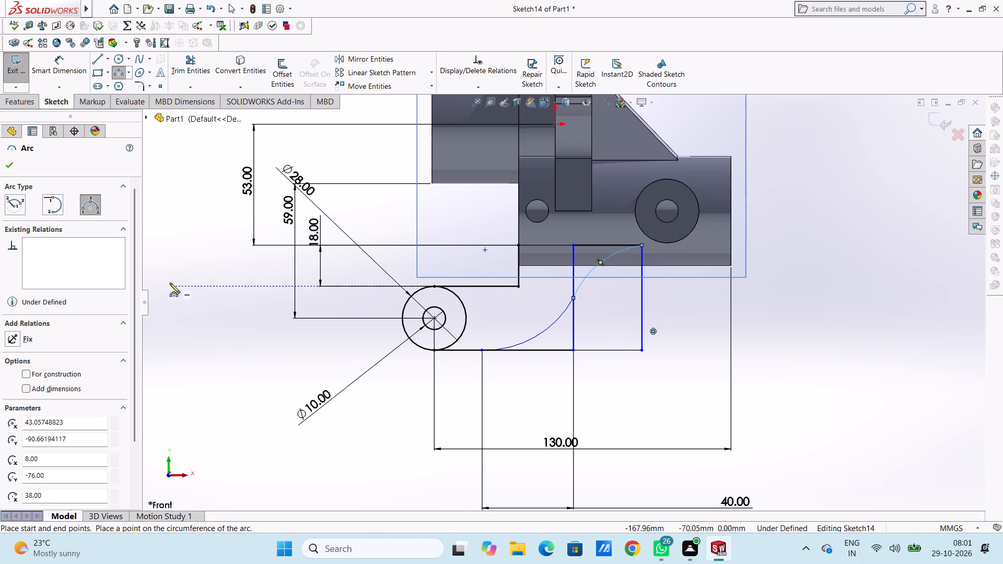
pyautogui.click(11, 164)
pyautogui.click(217, 251)
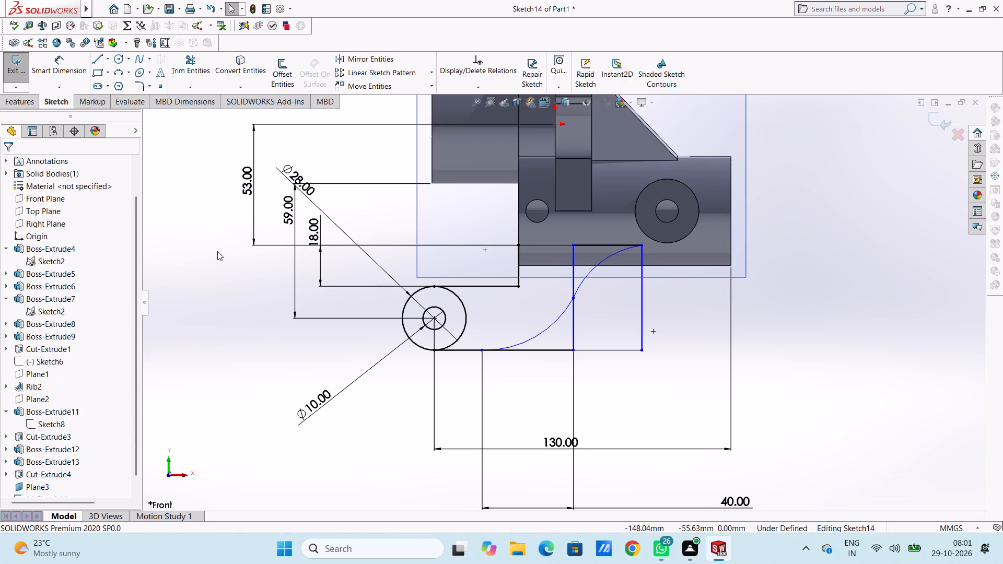
# Add radius dimensions to the lower and upper arcs of the S-shaped curve.
pyautogui.click(74, 67)
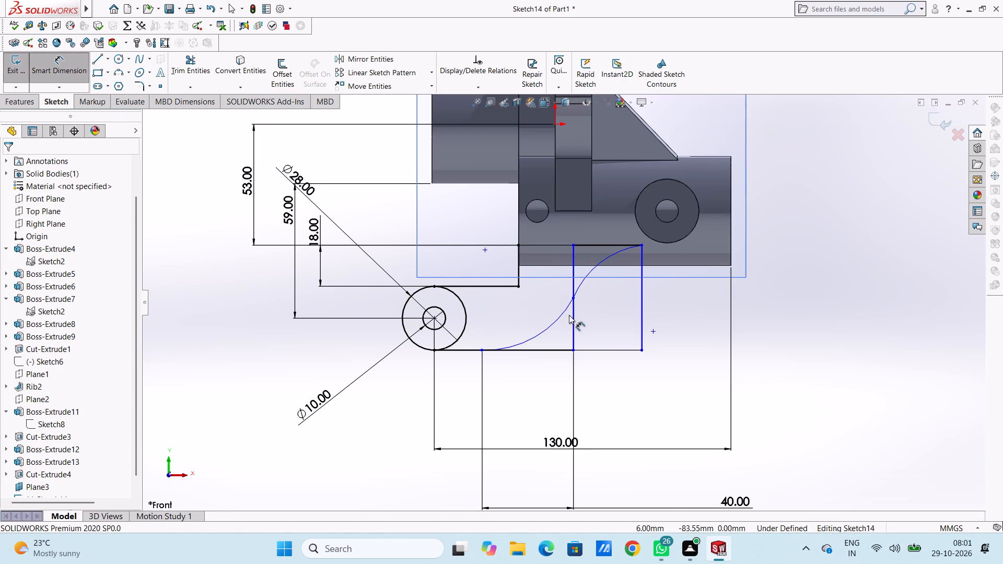
pyautogui.click(555, 322)
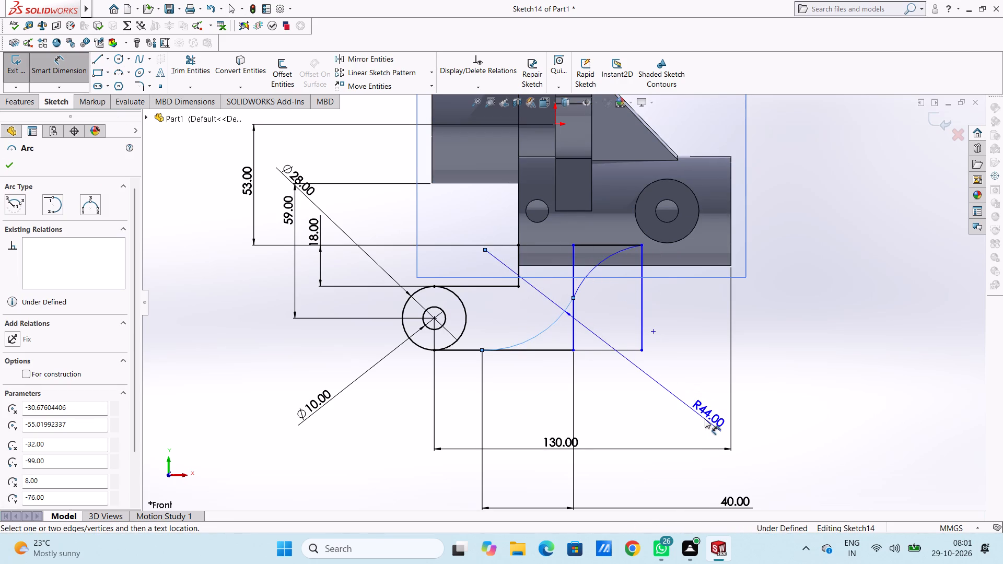
pyautogui.scroll(3, 705, 419)
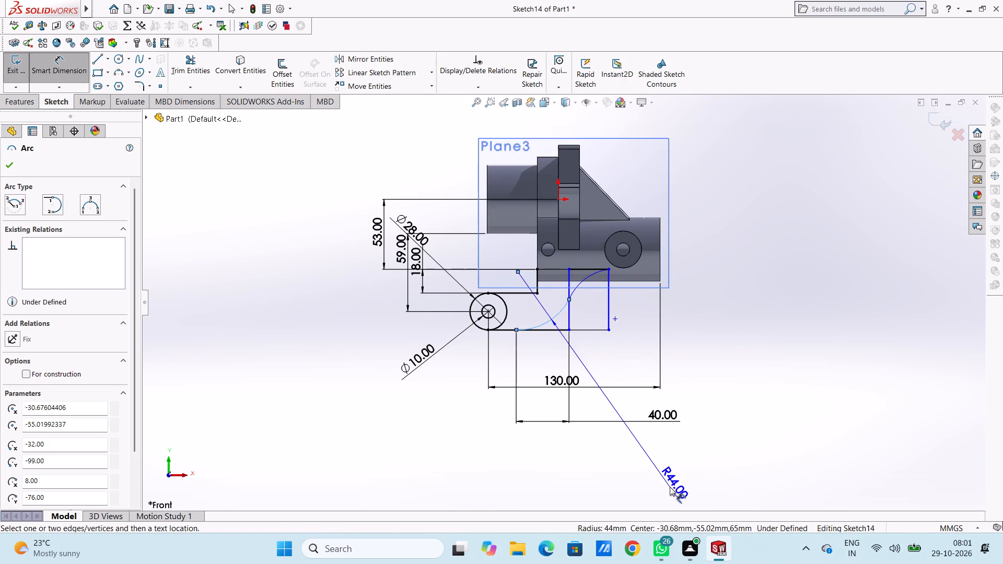
pyautogui.click(660, 480)
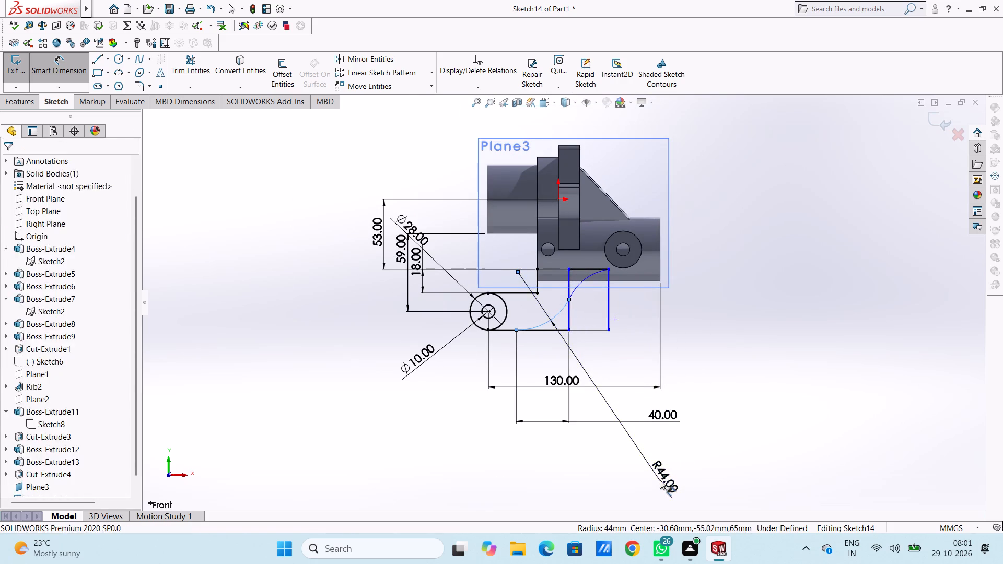
pyautogui.click(611, 463)
pyautogui.click(574, 468)
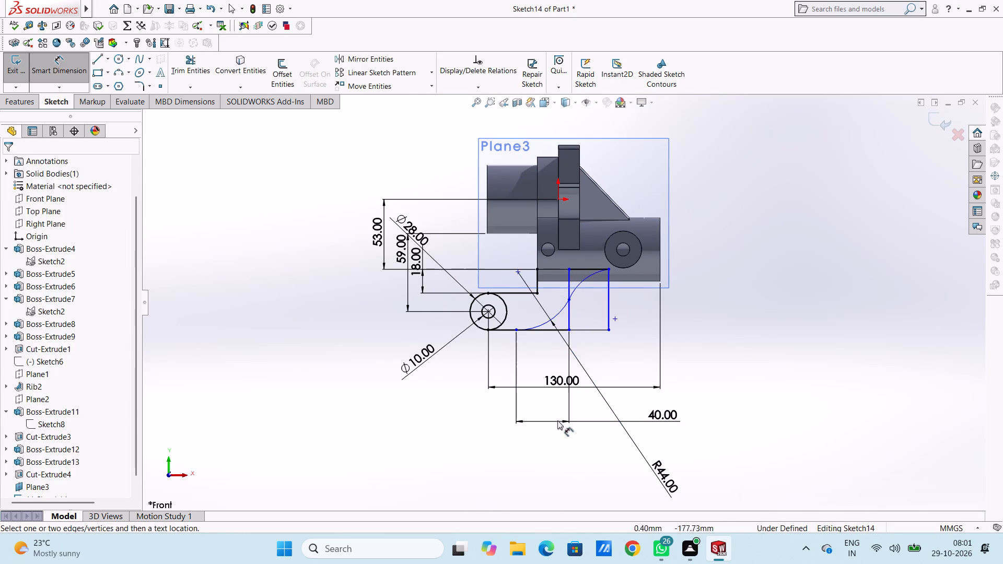
pyautogui.click(589, 278)
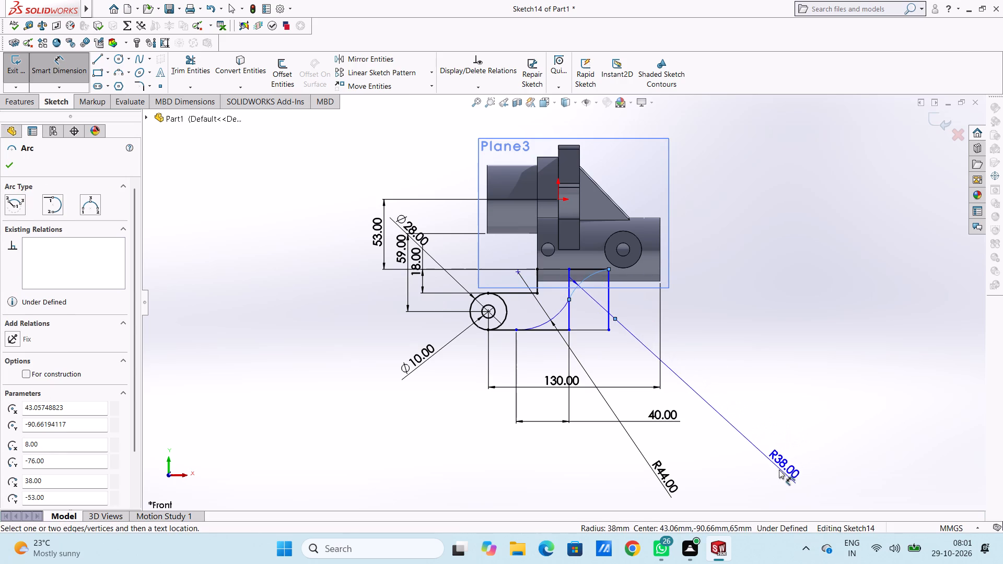
pyautogui.click(777, 470)
pyautogui.click(732, 451)
pyautogui.click(777, 364)
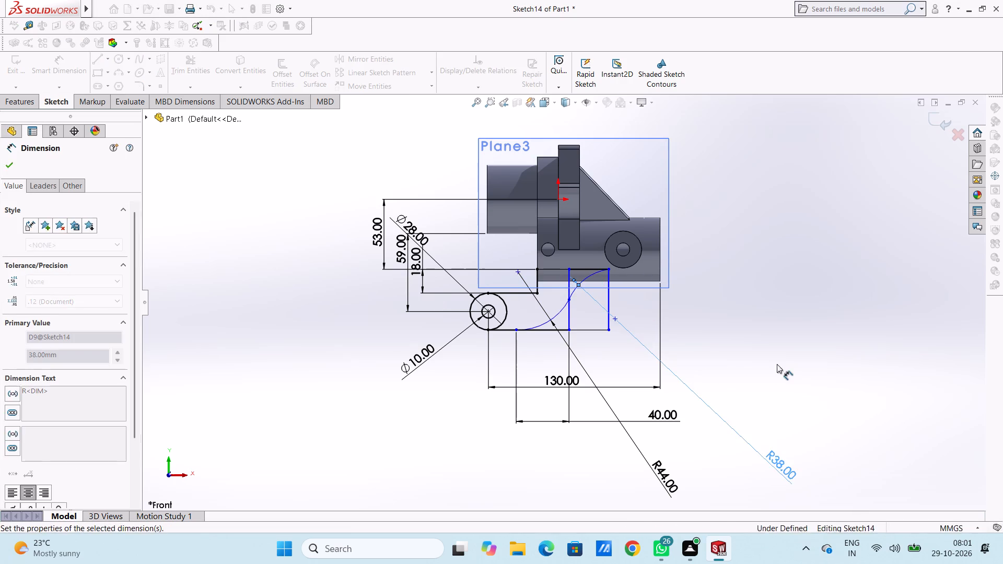
# Dimension the length of the long horizontal line at the top of the arm profile.
pyautogui.scroll(-2, 560, 304)
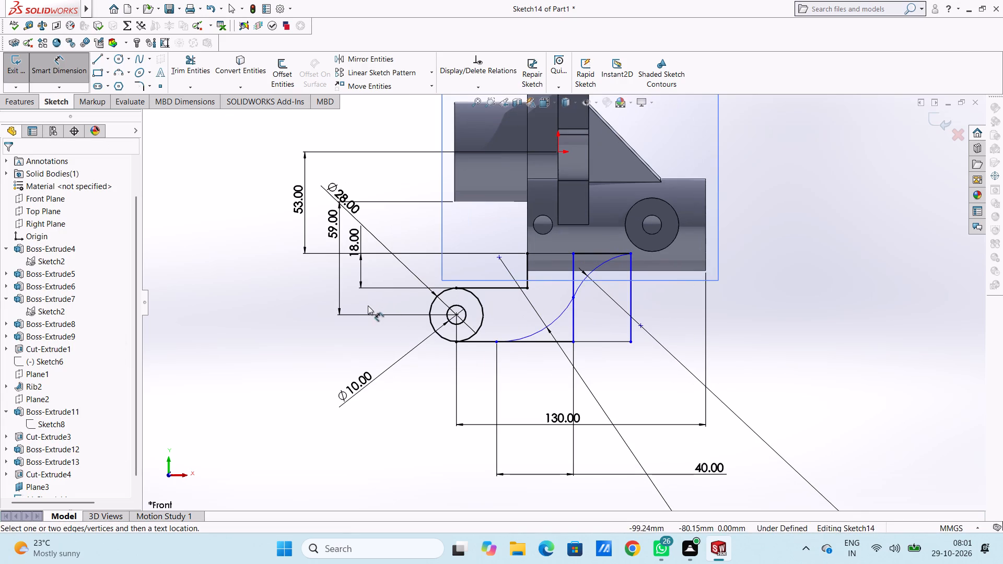
pyautogui.click(589, 254)
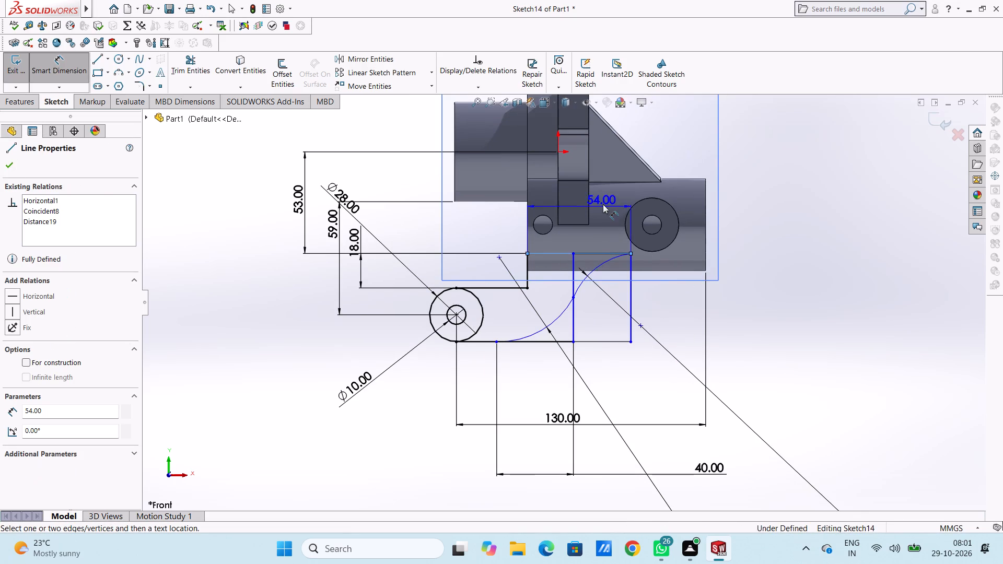
pyautogui.scroll(3, 603, 202)
pyautogui.click(590, 142)
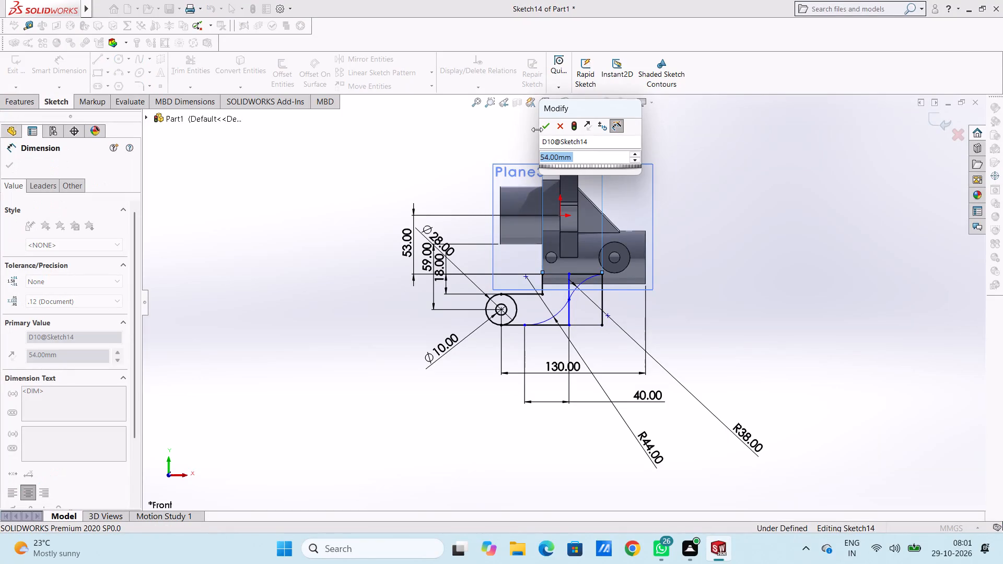
pyautogui.click(542, 128)
pyautogui.click(508, 127)
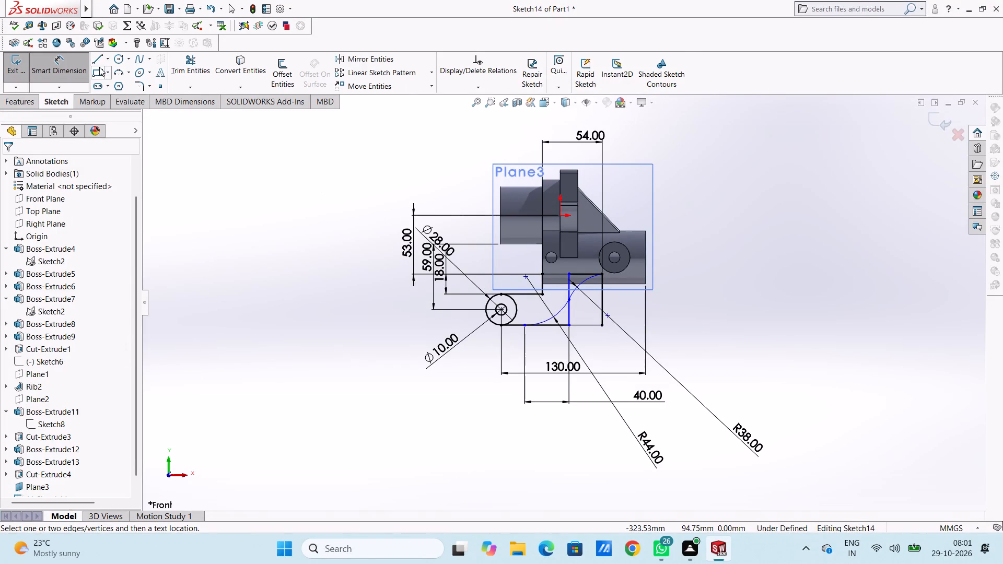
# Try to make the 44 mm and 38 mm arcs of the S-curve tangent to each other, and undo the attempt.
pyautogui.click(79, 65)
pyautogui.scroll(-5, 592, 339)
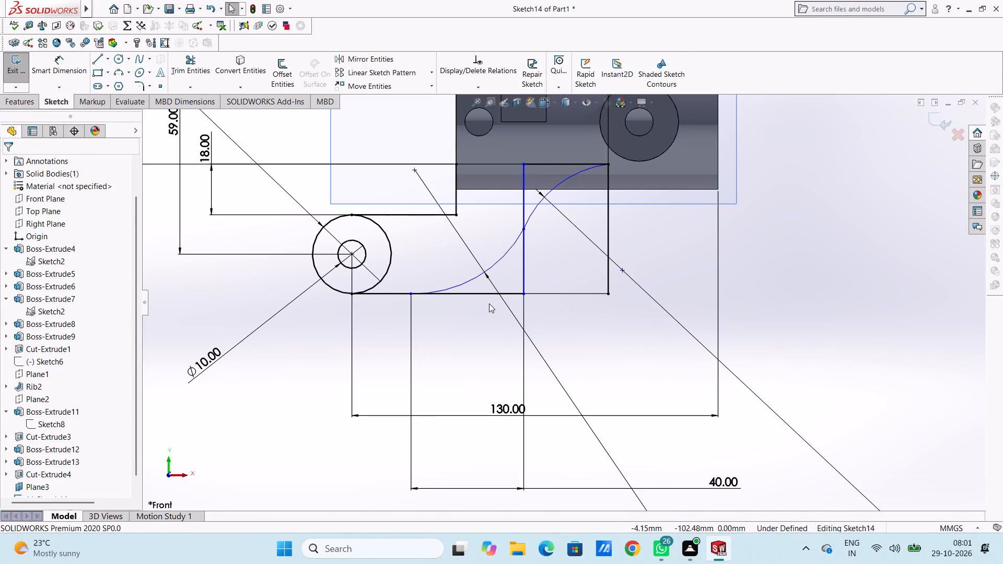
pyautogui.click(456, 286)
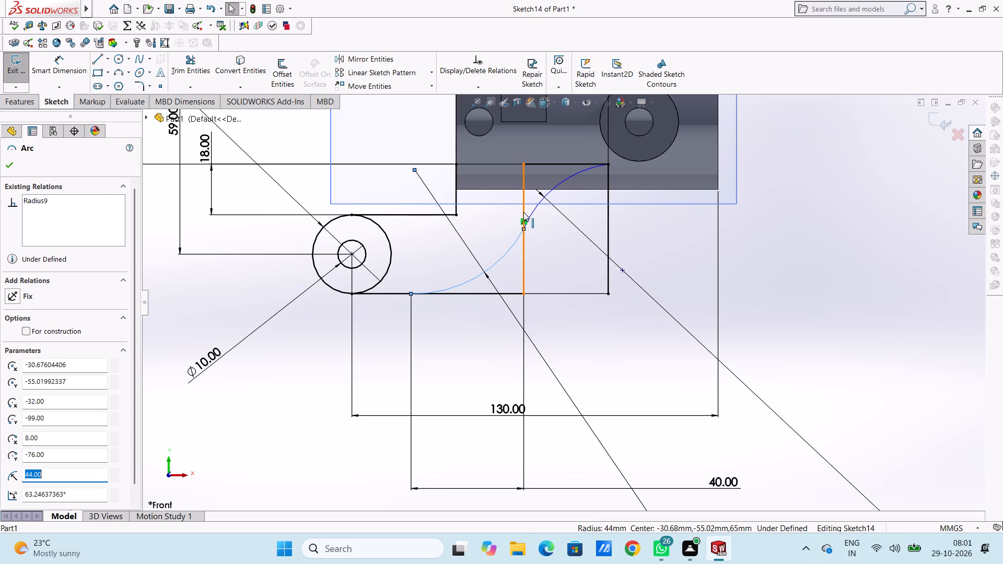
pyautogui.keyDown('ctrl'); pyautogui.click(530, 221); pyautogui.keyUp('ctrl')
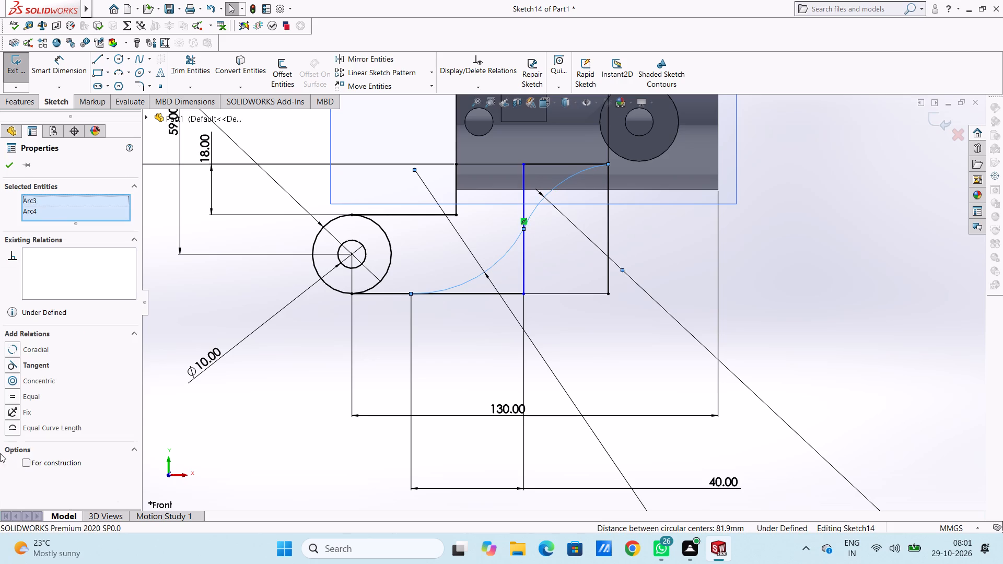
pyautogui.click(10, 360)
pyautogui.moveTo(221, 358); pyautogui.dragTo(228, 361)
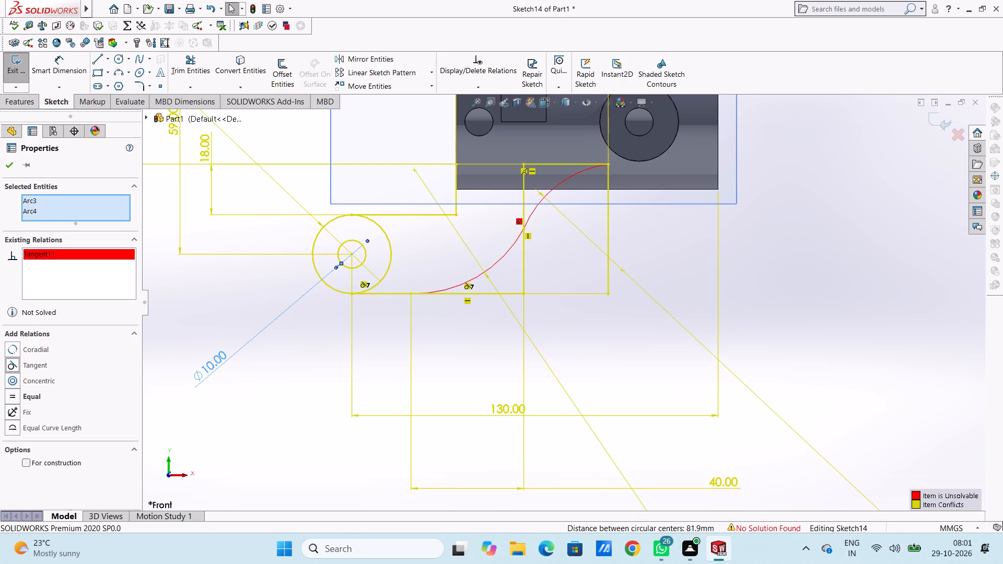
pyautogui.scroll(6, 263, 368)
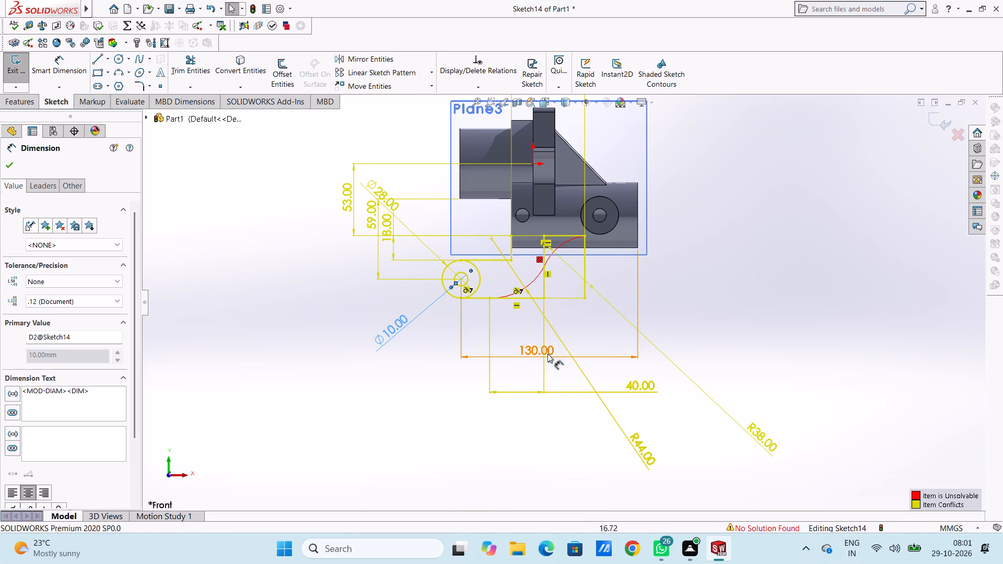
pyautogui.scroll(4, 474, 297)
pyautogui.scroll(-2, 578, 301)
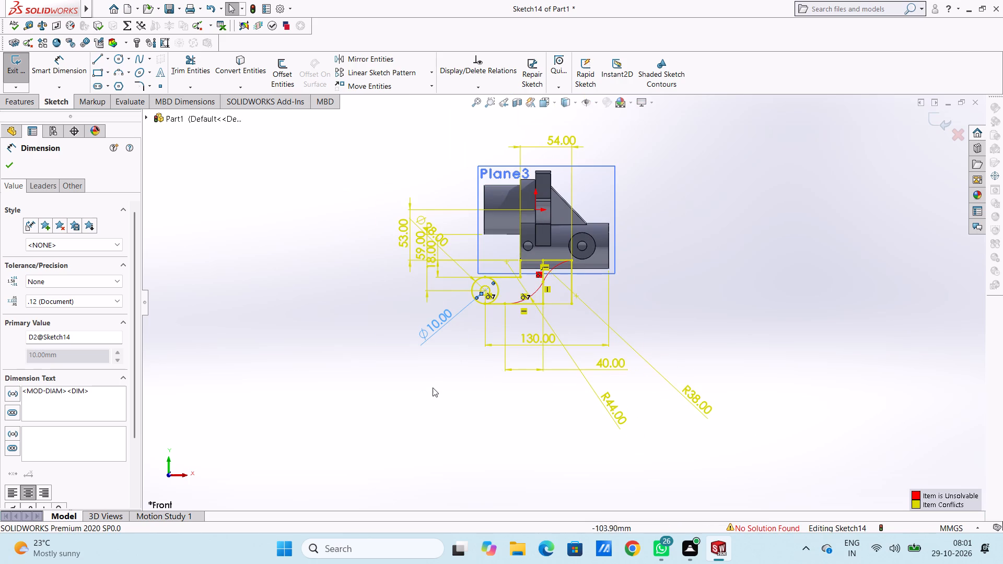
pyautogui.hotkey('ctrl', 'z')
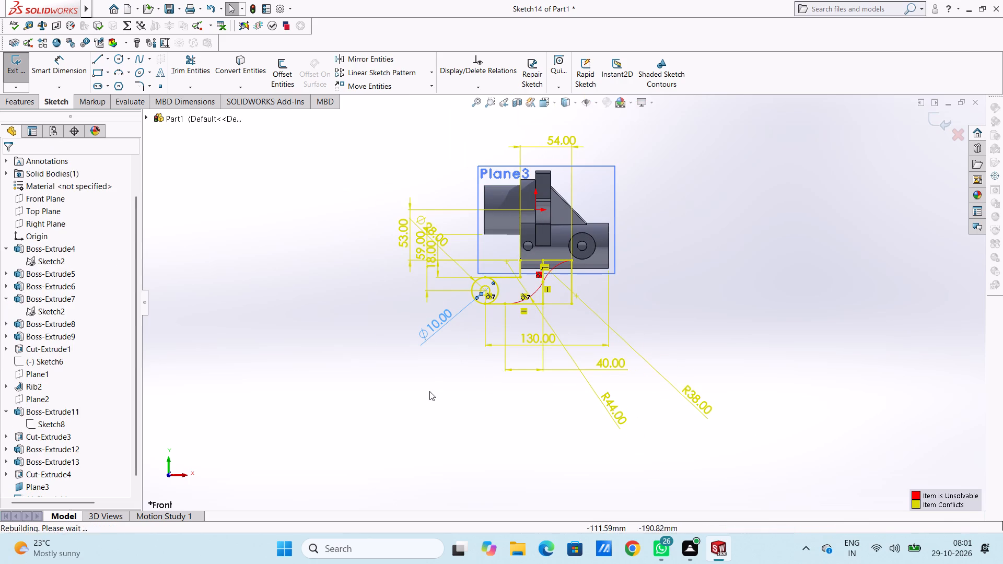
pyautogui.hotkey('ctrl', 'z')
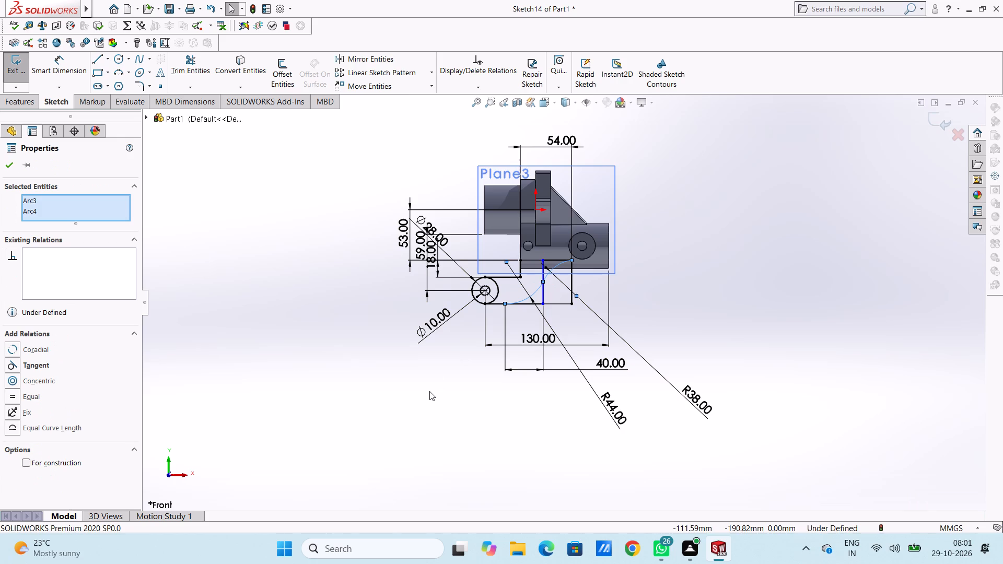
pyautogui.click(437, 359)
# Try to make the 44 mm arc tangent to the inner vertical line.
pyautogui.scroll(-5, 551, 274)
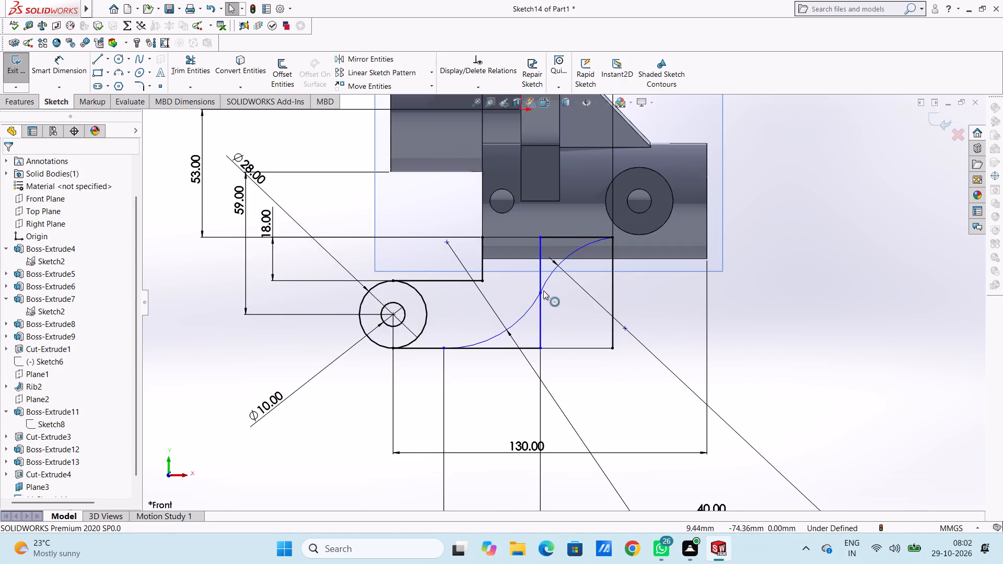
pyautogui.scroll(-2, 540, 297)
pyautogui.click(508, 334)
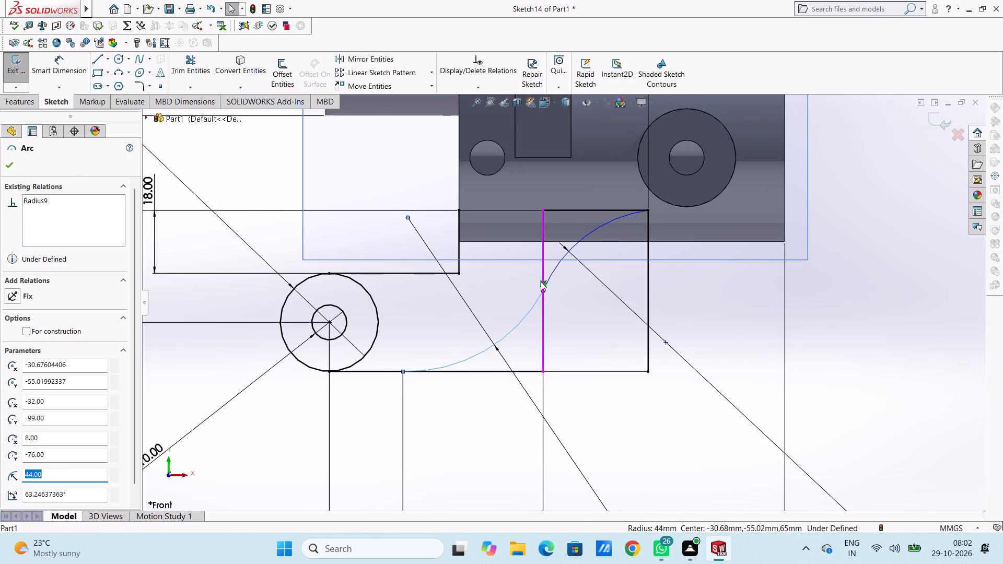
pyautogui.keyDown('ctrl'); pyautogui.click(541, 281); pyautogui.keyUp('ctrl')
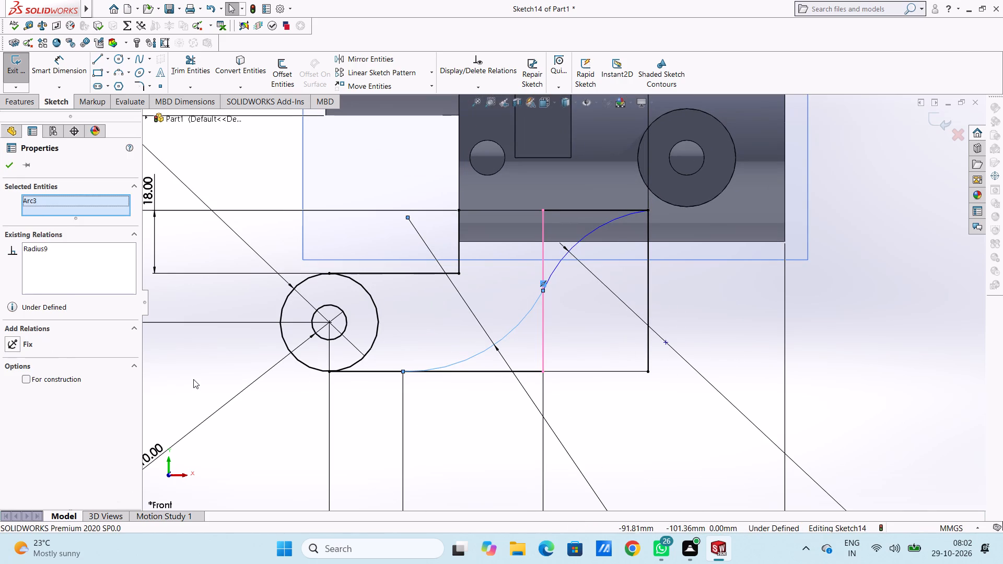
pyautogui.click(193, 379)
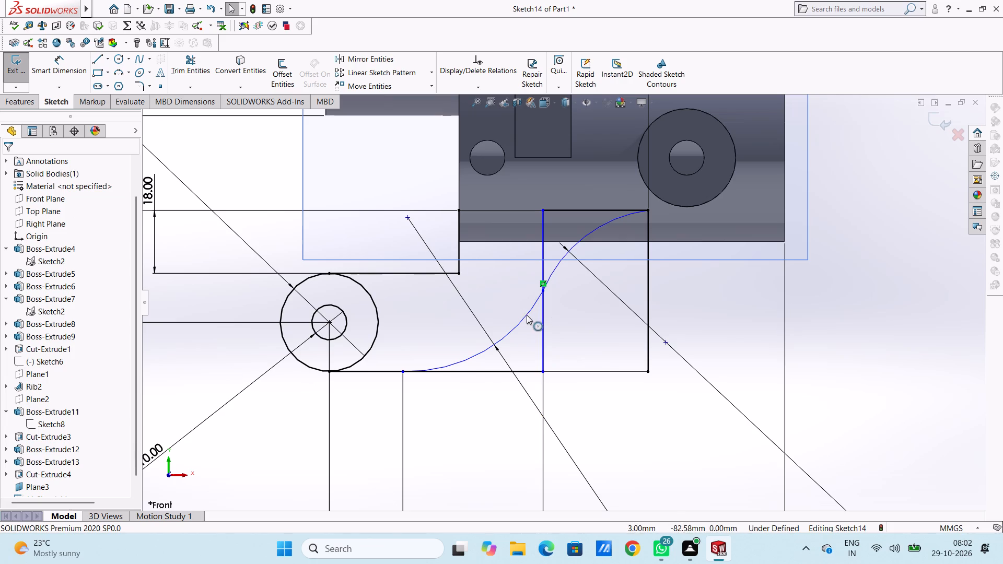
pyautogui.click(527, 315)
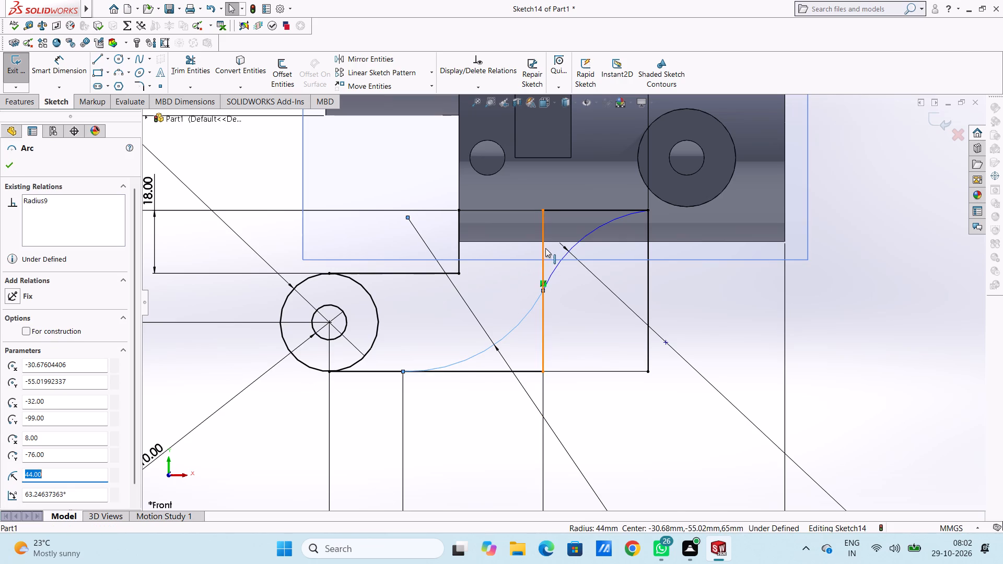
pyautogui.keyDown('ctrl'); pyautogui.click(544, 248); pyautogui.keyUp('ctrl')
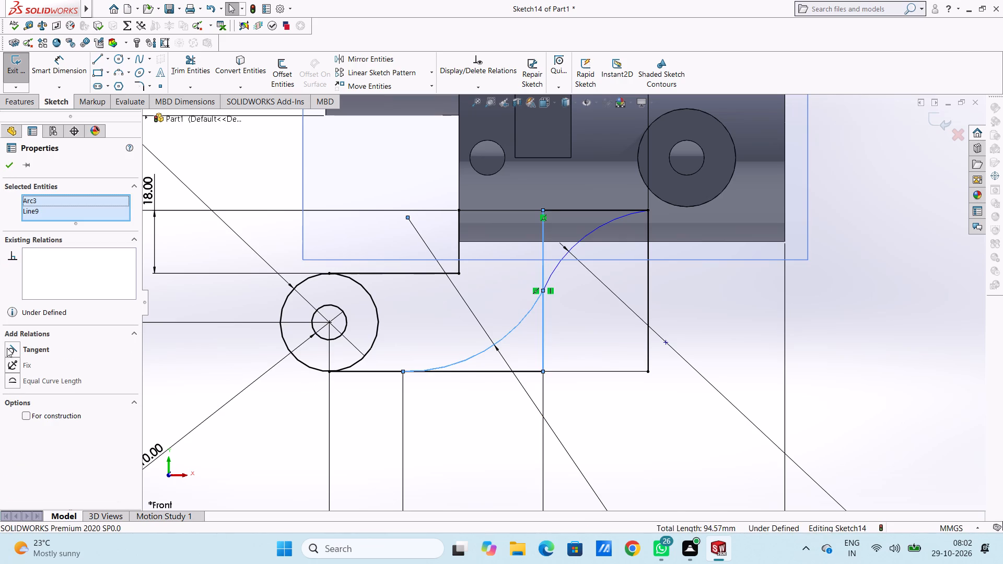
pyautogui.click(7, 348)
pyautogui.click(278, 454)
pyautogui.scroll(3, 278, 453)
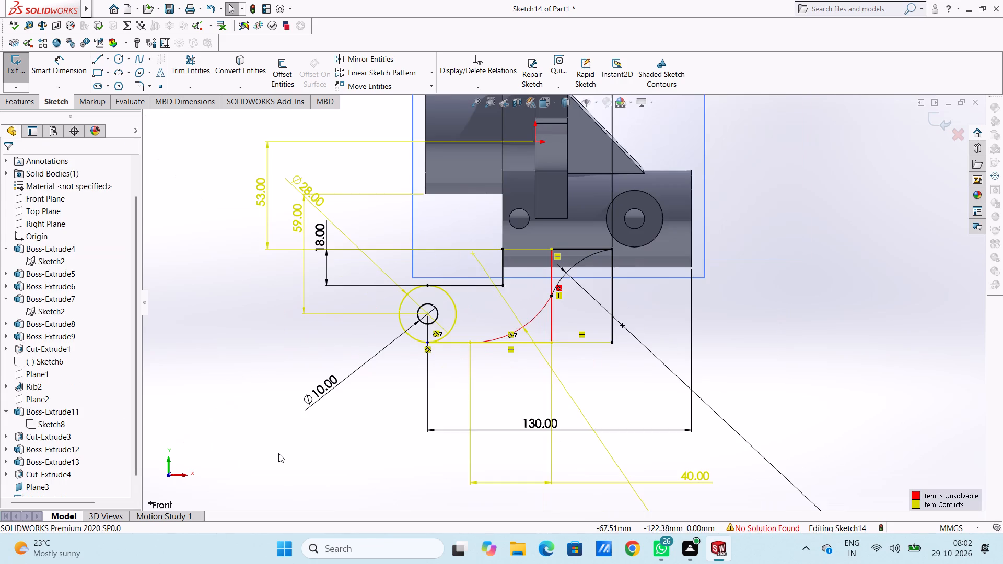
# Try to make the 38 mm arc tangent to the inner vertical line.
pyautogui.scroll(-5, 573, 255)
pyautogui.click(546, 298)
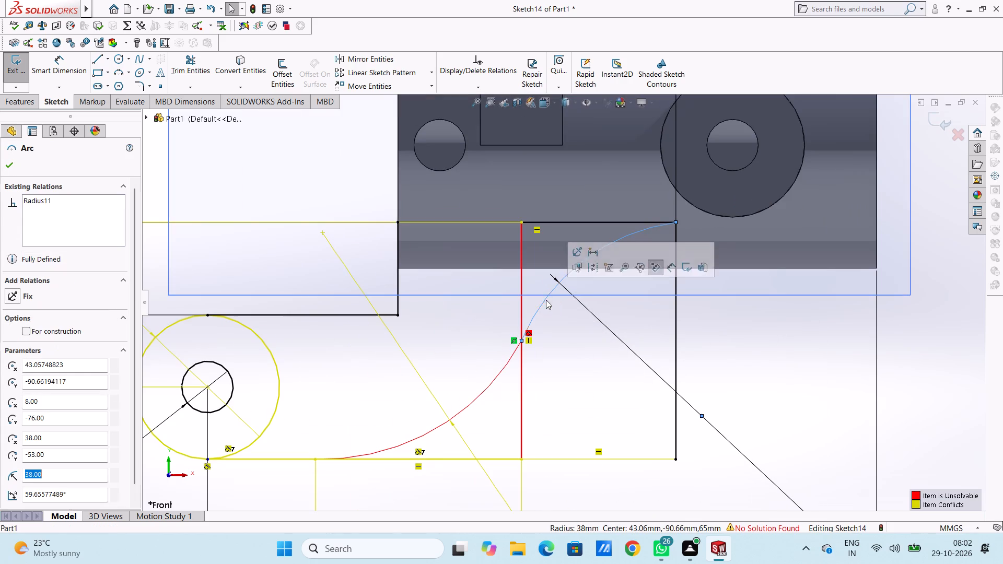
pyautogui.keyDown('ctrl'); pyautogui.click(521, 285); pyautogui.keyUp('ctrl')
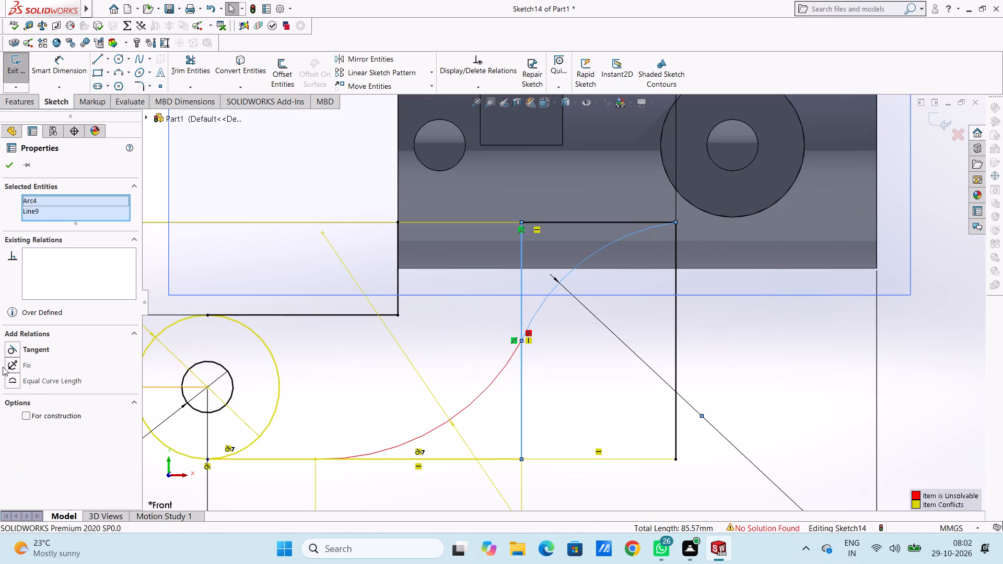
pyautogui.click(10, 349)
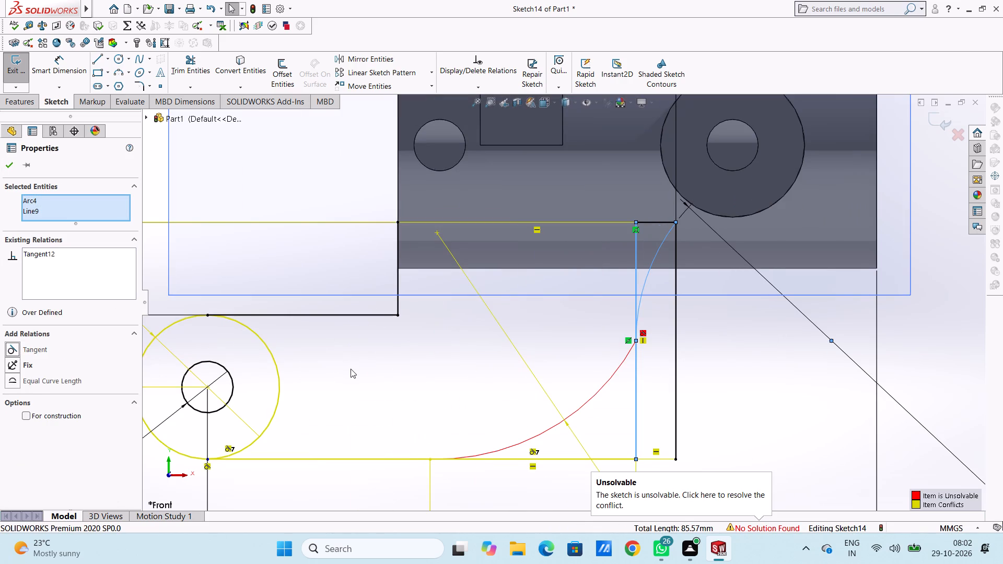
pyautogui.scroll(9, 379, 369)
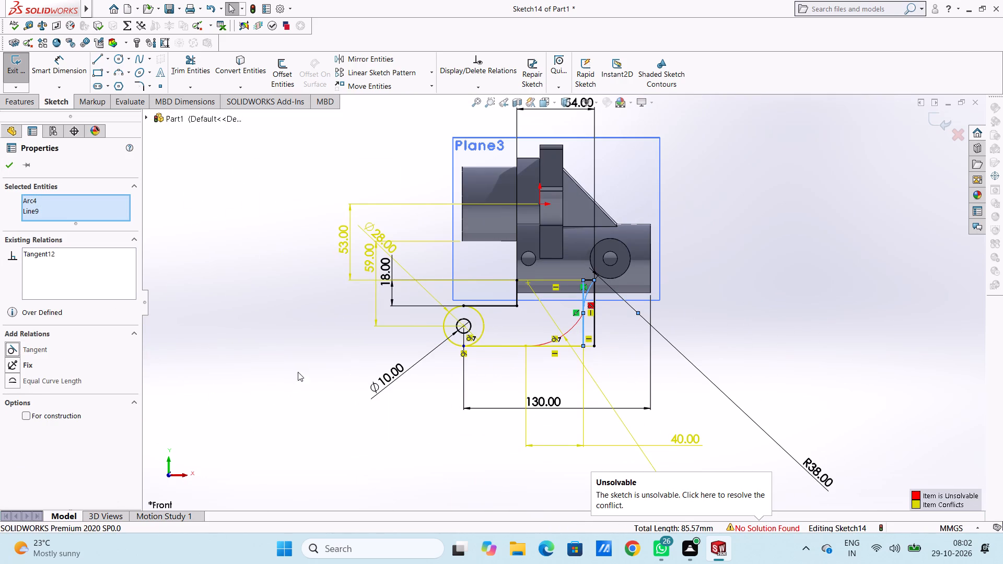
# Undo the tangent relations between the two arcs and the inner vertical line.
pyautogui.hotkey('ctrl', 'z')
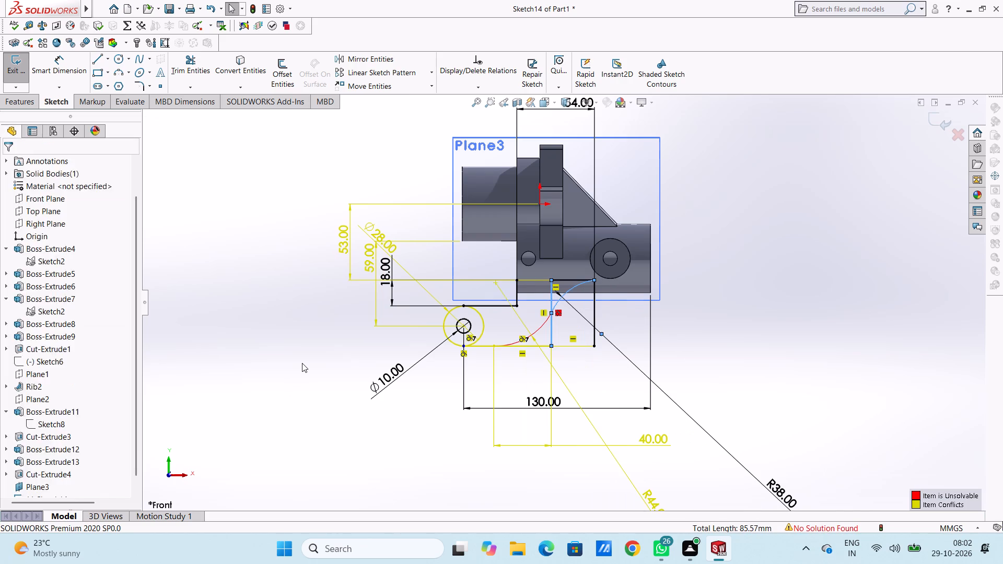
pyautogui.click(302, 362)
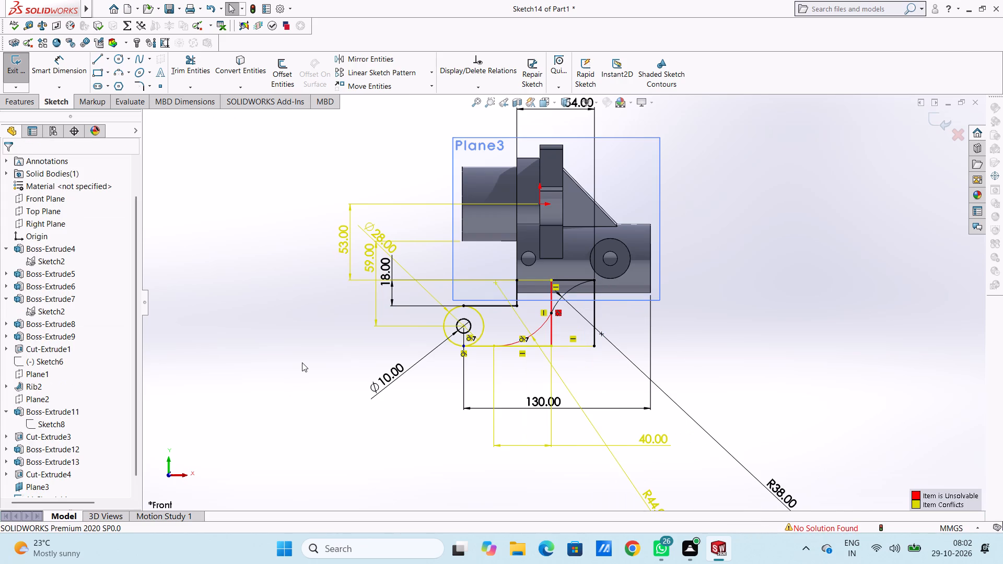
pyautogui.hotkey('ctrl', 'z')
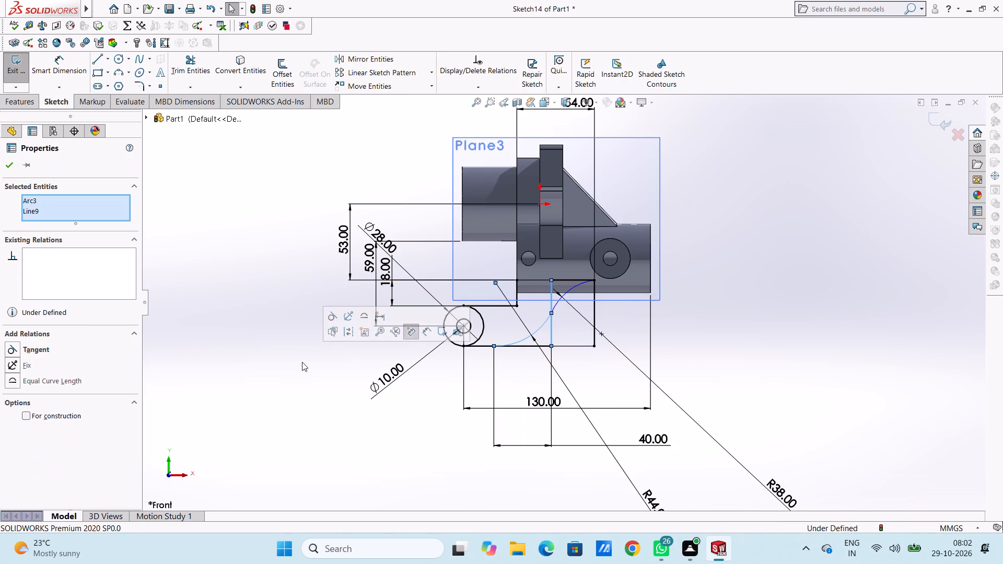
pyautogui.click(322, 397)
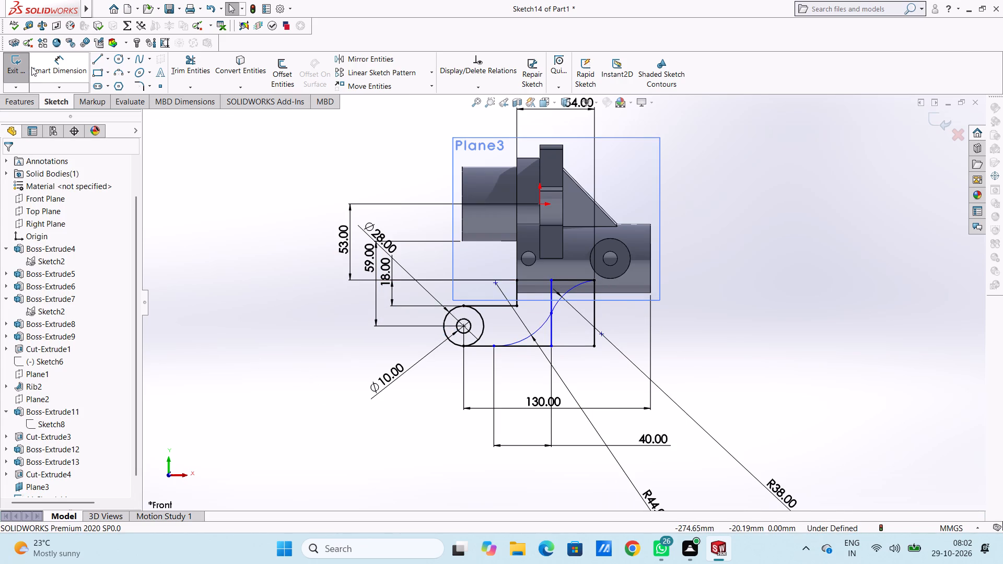
# Dimension the inner vertical line at a horizontal distance of 10 mm from the origin.
pyautogui.click(49, 61)
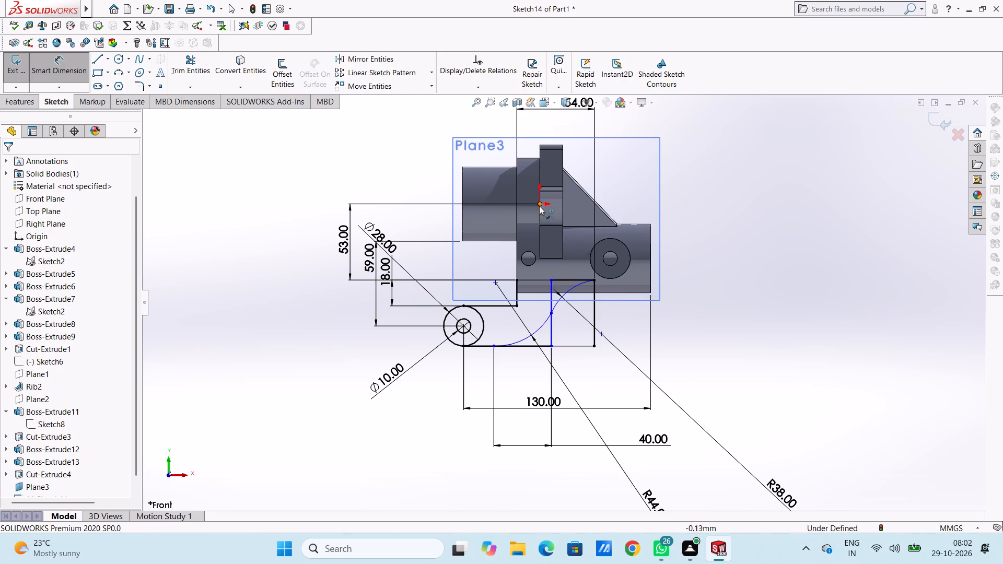
pyautogui.click(537, 204)
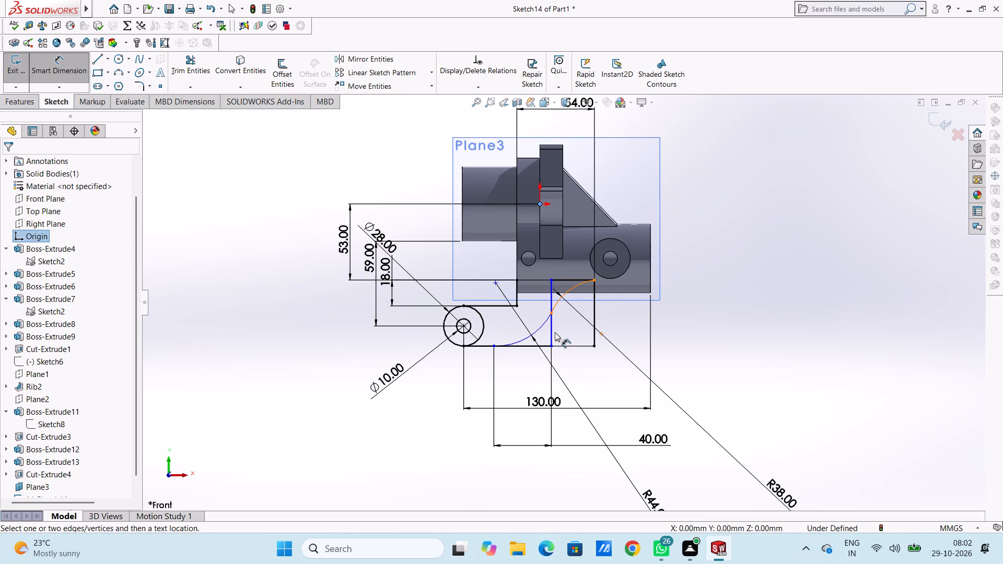
pyautogui.click(552, 332)
pyautogui.scroll(3, 600, 145)
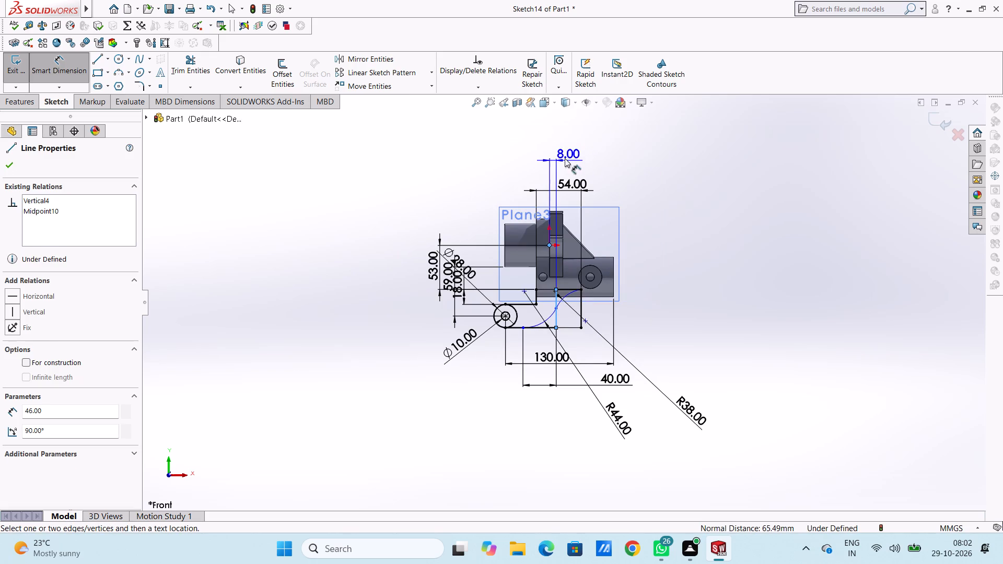
pyautogui.click(559, 146)
pyautogui.write('10')
pyautogui.press('Return')
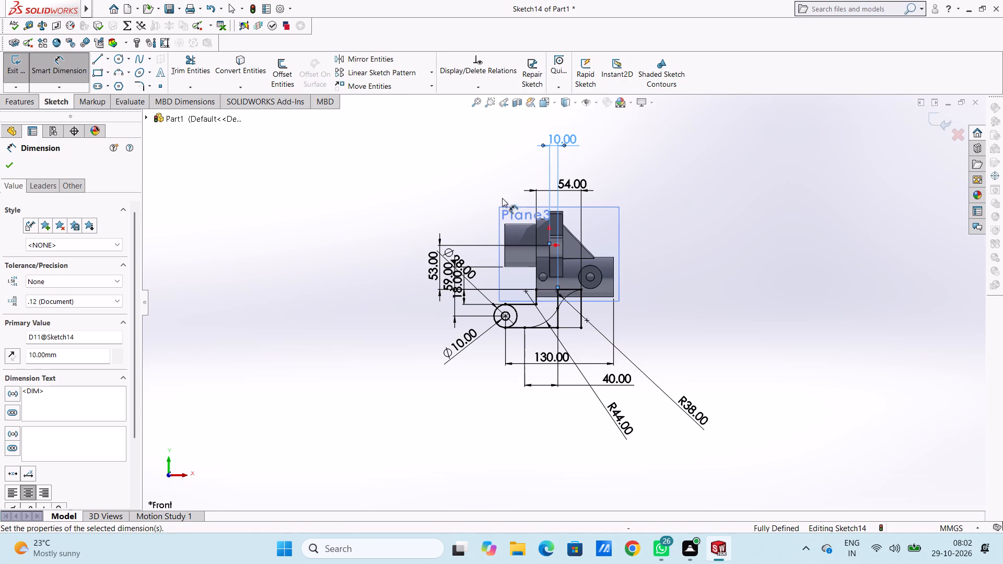
pyautogui.click(424, 190)
# Trim away the inner vertical line, the bottom line beyond the 44 mm arc, and the outer vertical line below the S-curve.
pyautogui.scroll(-4, 581, 307)
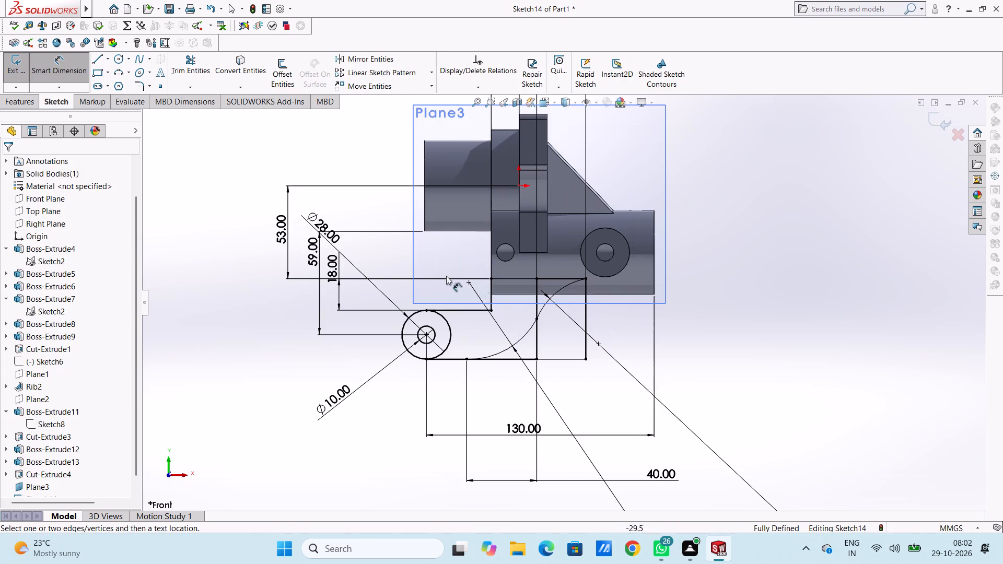
pyautogui.click(193, 64)
pyautogui.scroll(-5, 537, 285)
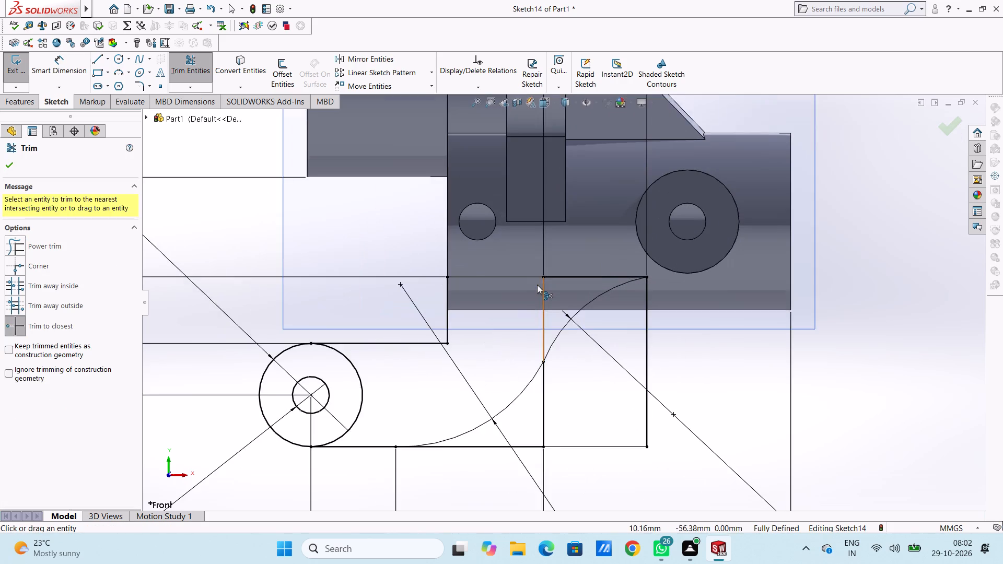
pyautogui.click(546, 289)
pyautogui.click(539, 287)
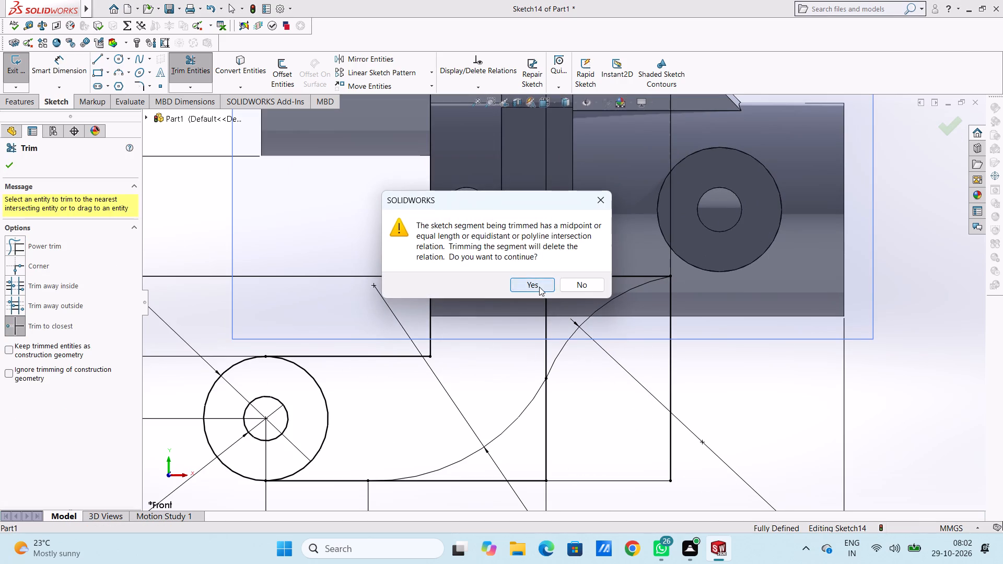
pyautogui.doubleClick(546, 322)
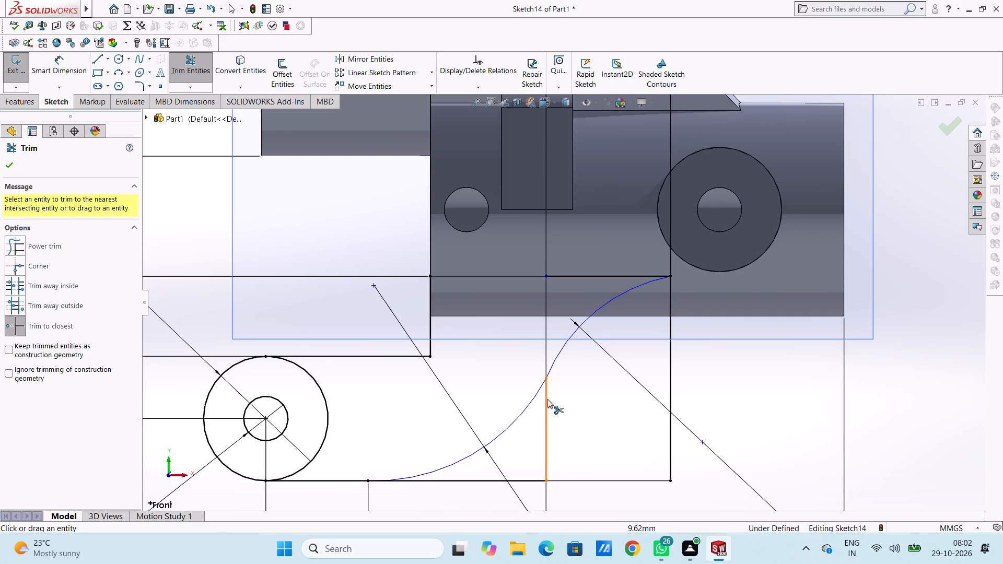
pyautogui.click(544, 403)
pyautogui.click(532, 479)
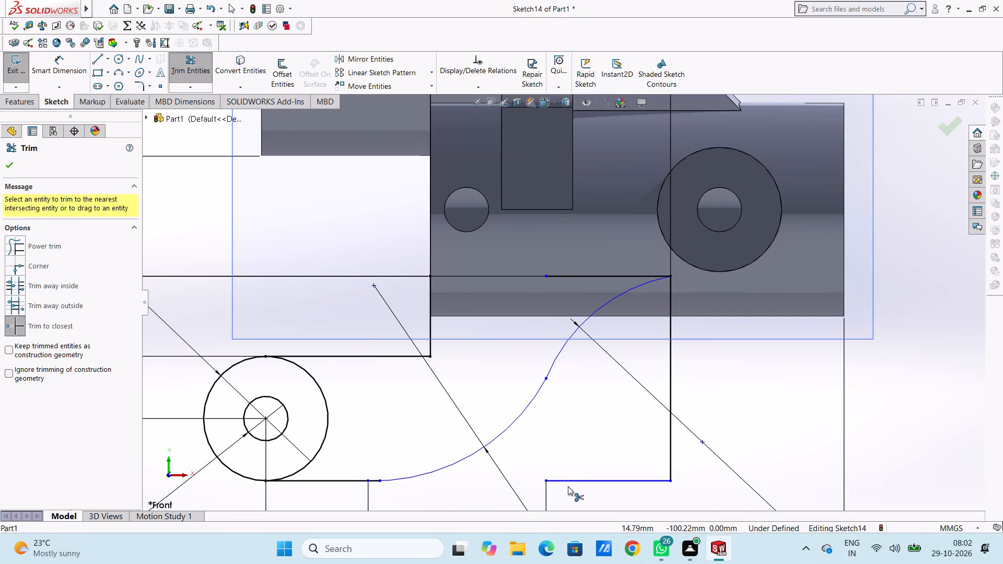
pyautogui.click(568, 483)
pyautogui.click(668, 397)
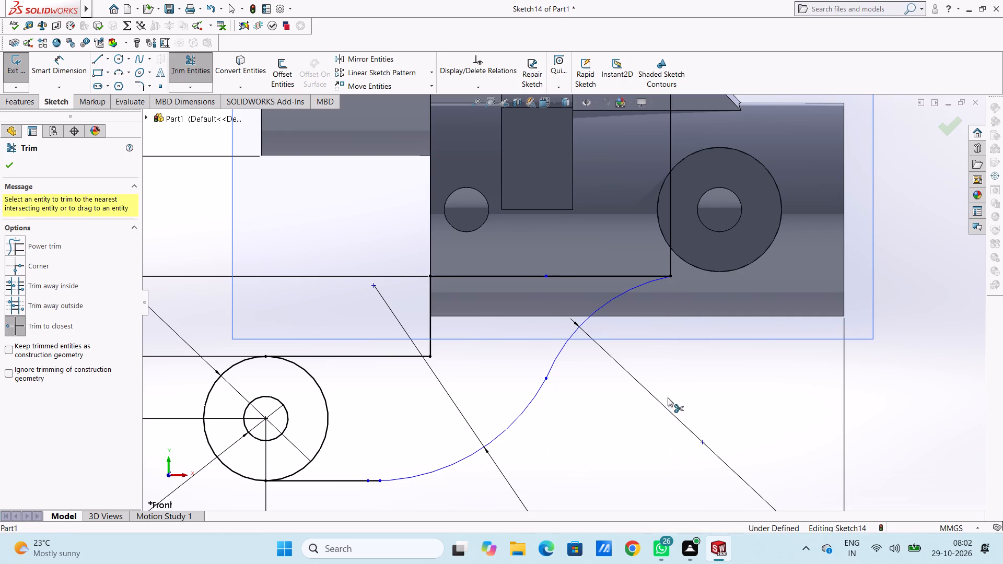
pyautogui.scroll(5, 652, 412)
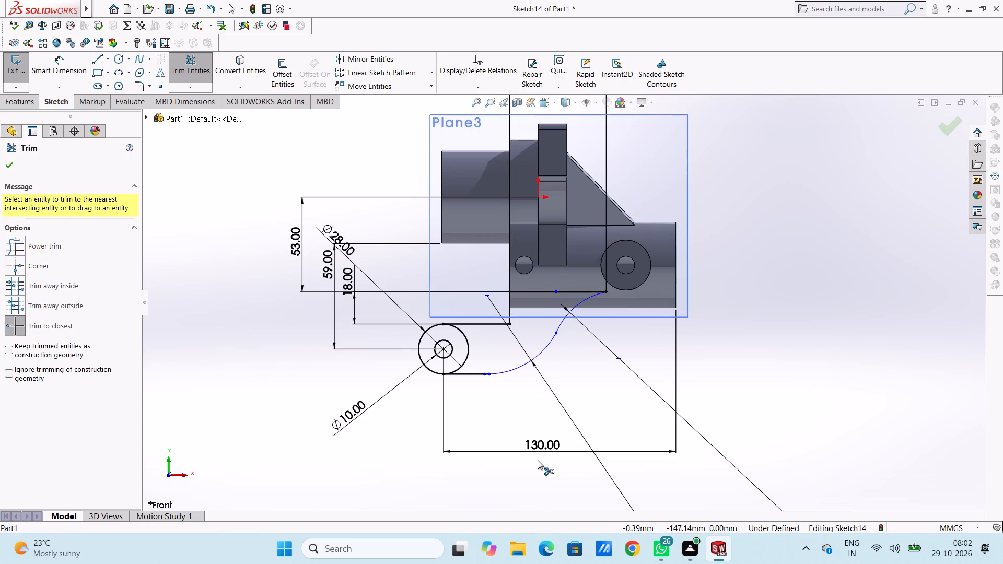
pyautogui.click(16, 164)
pyautogui.click(155, 230)
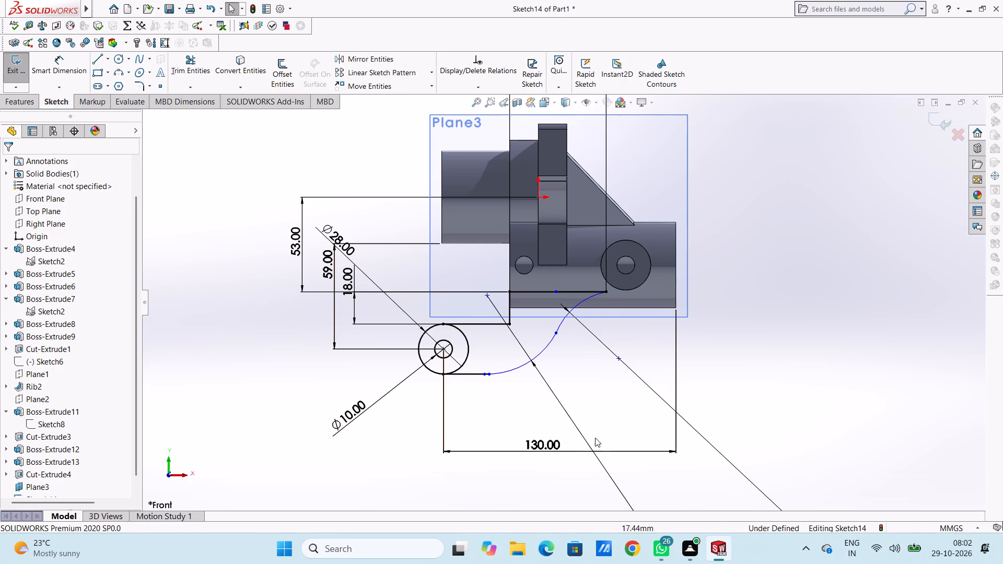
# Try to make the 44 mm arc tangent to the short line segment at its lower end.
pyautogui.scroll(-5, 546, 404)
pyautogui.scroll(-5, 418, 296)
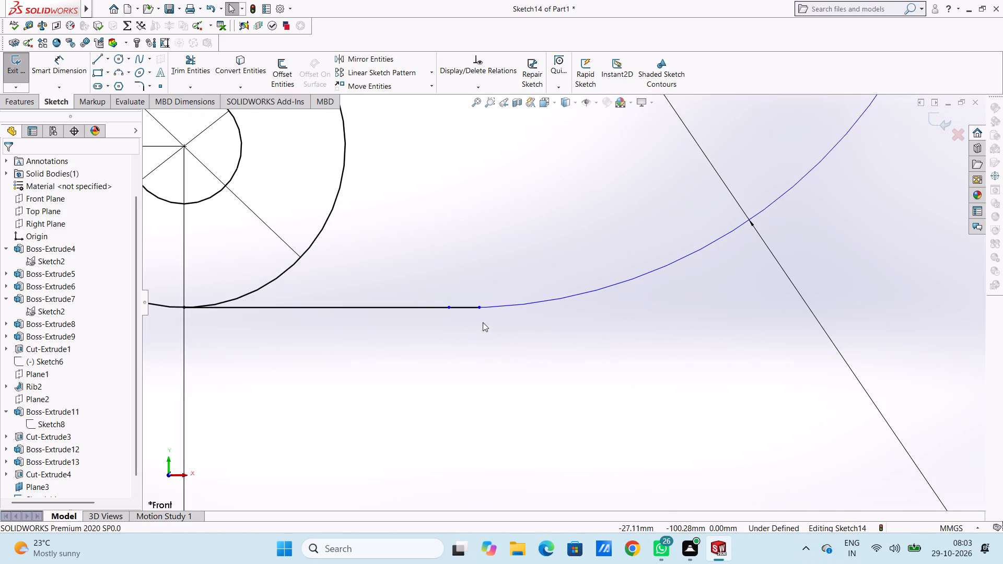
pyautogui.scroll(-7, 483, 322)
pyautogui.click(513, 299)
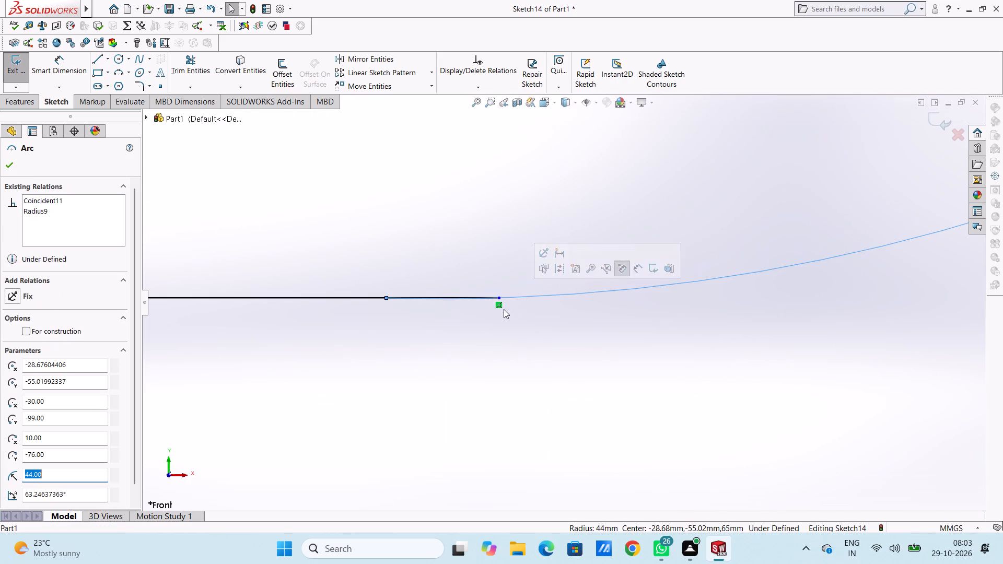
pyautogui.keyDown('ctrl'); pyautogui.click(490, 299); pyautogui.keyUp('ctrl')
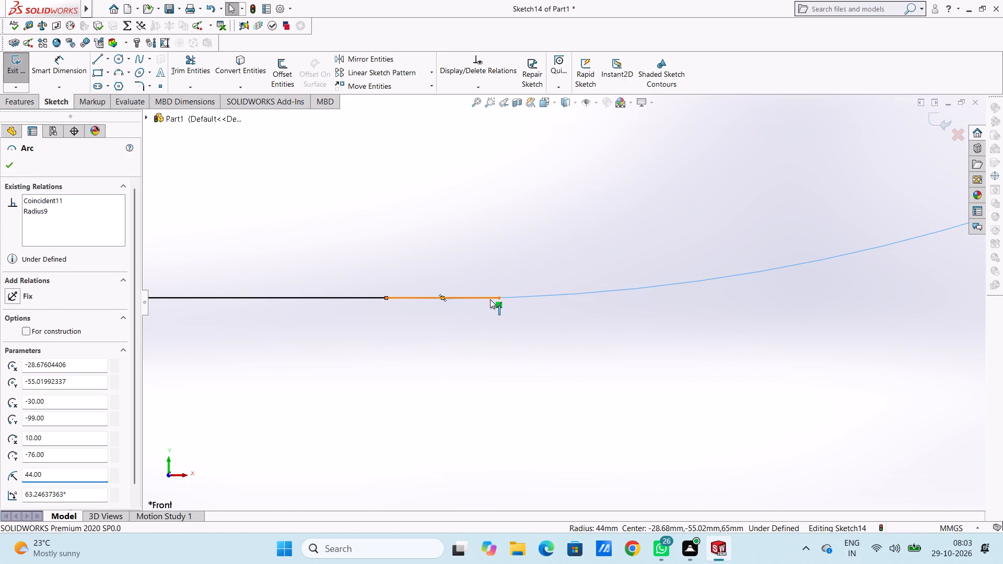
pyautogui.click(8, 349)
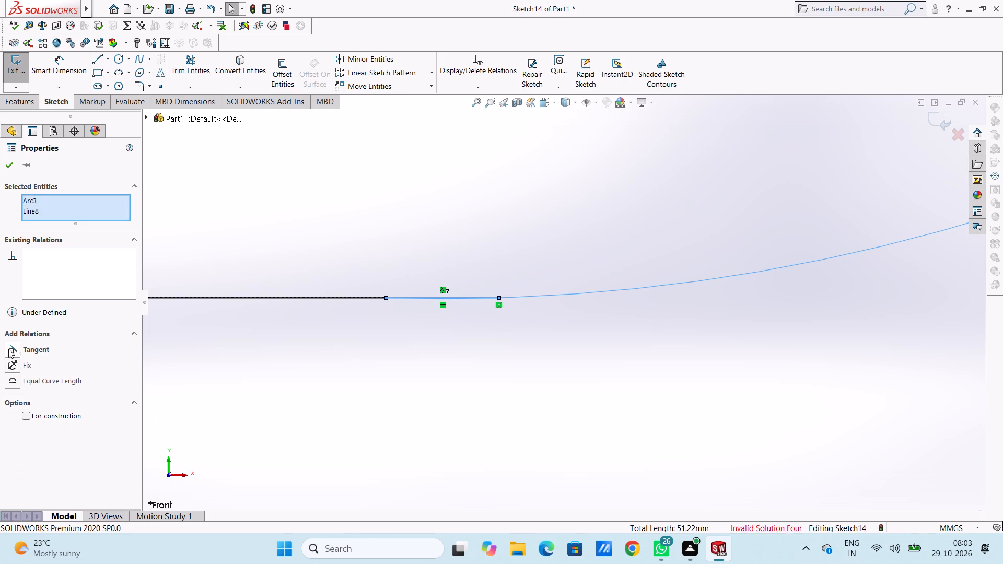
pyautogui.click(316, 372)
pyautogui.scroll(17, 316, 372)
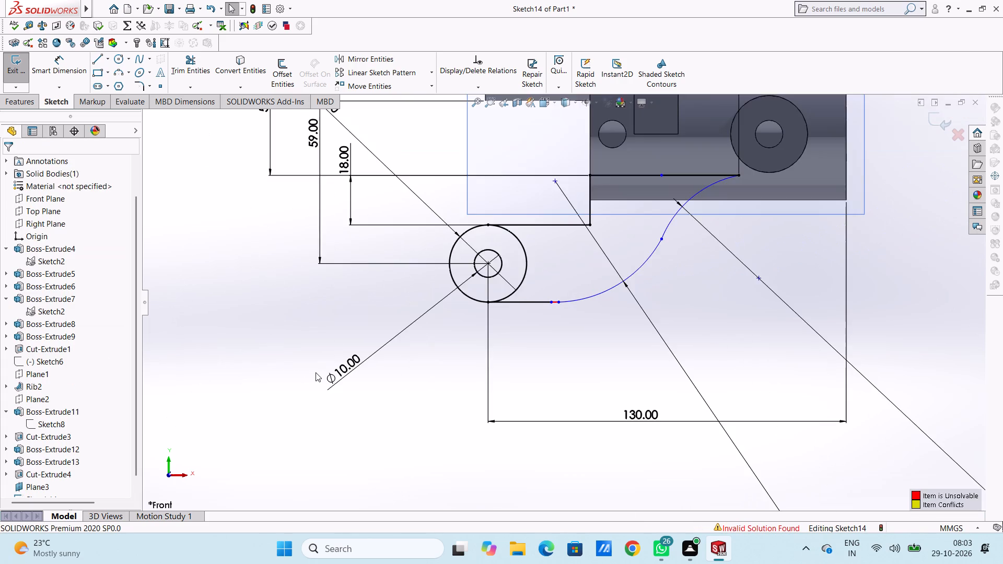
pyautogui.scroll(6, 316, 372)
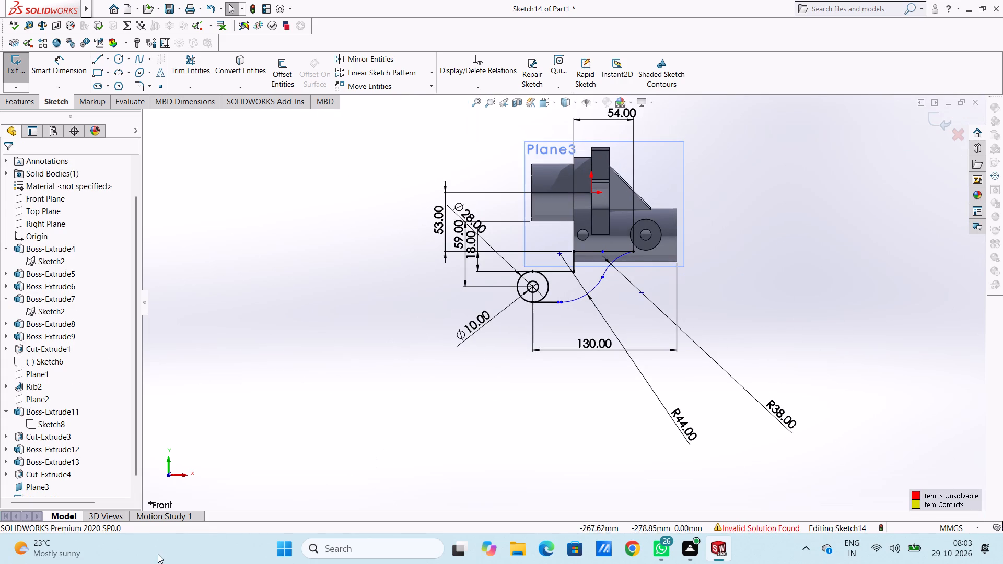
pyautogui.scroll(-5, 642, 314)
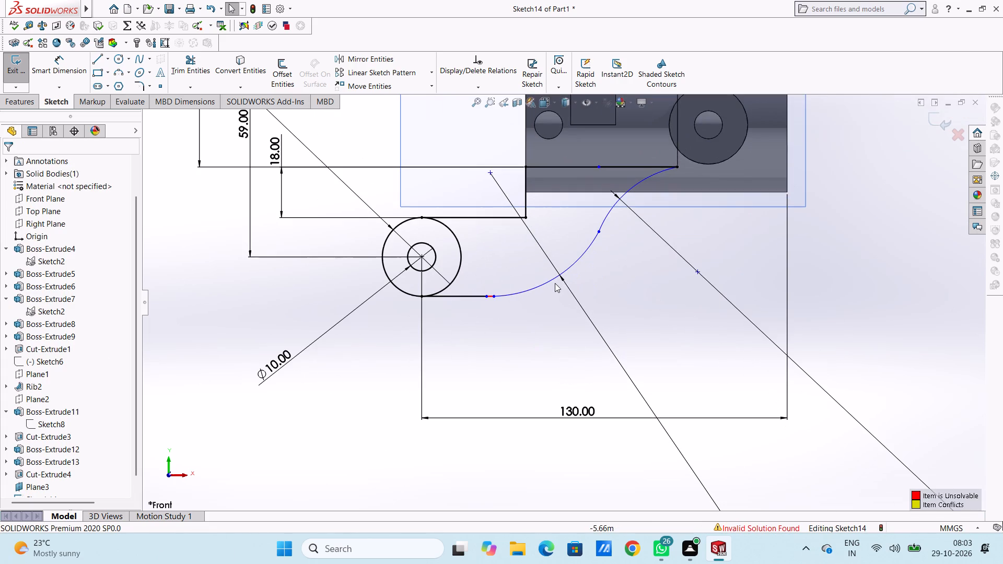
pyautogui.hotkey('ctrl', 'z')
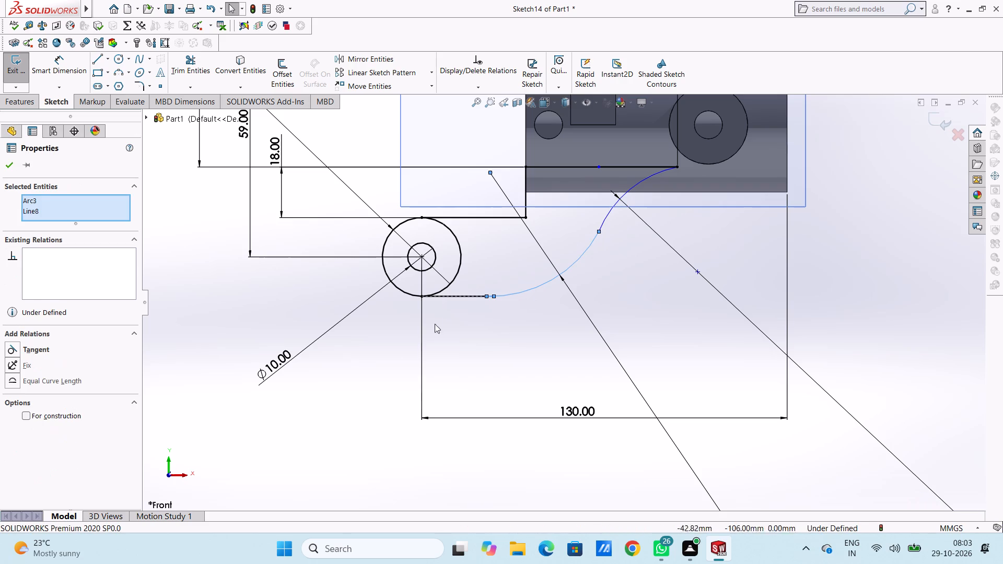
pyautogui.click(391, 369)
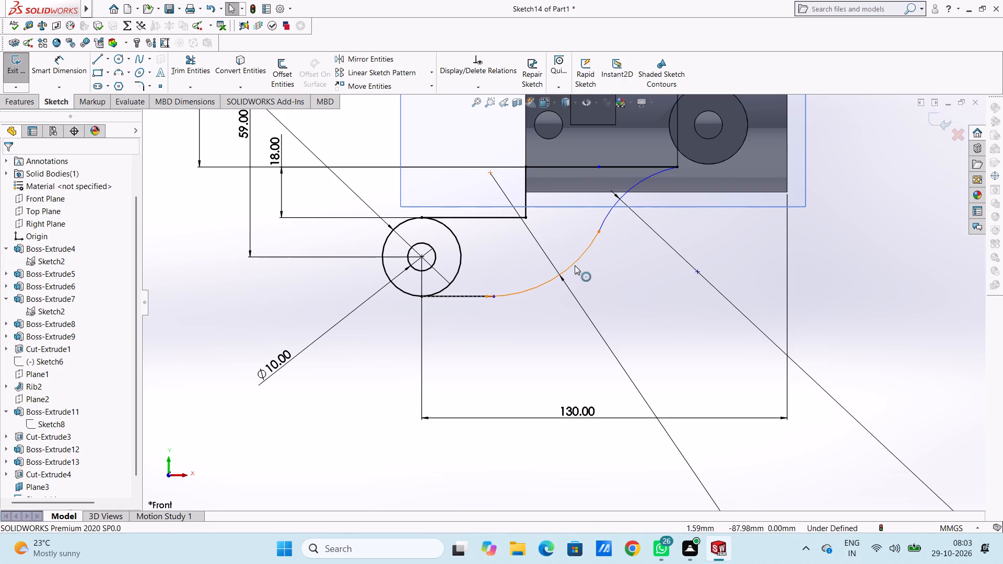
# Make the 44 mm arc and the 38 mm arc tangent to each other.
pyautogui.click(575, 265)
pyautogui.keyDown('ctrl'); pyautogui.click(606, 221); pyautogui.keyUp('ctrl')
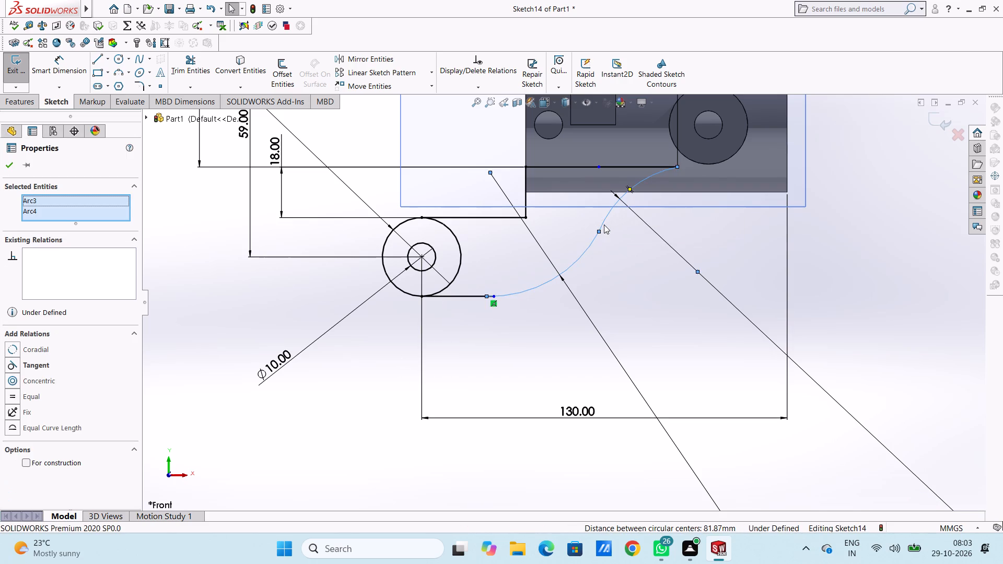
pyautogui.click(17, 367)
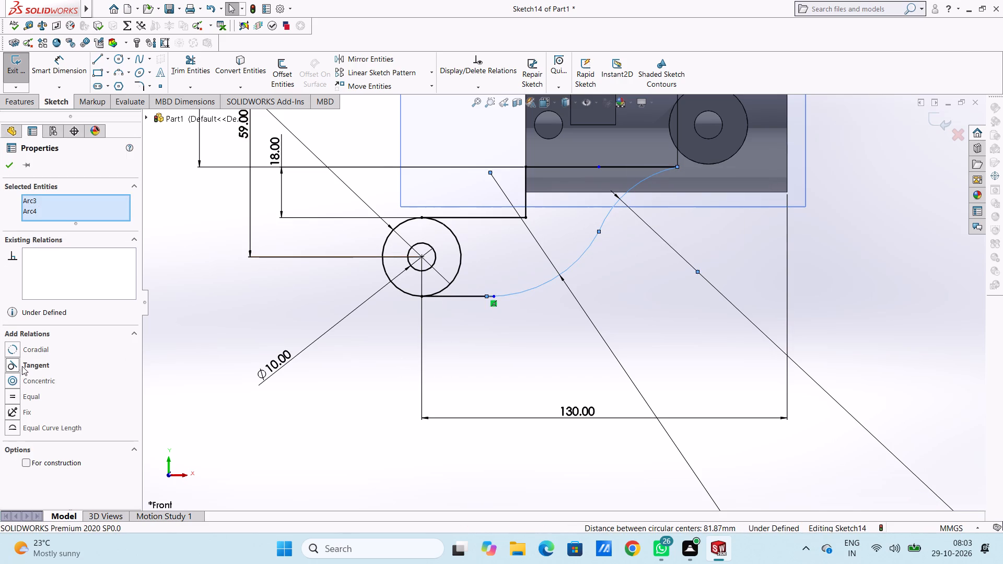
pyautogui.click(146, 332)
# Trim away the short leftover line segment overlapping the start of the 44 mm arc.
pyautogui.scroll(4, 348, 315)
pyautogui.scroll(-5, 462, 343)
pyautogui.scroll(-5, 681, 188)
pyautogui.scroll(-6, 558, 297)
pyautogui.scroll(-4, 616, 292)
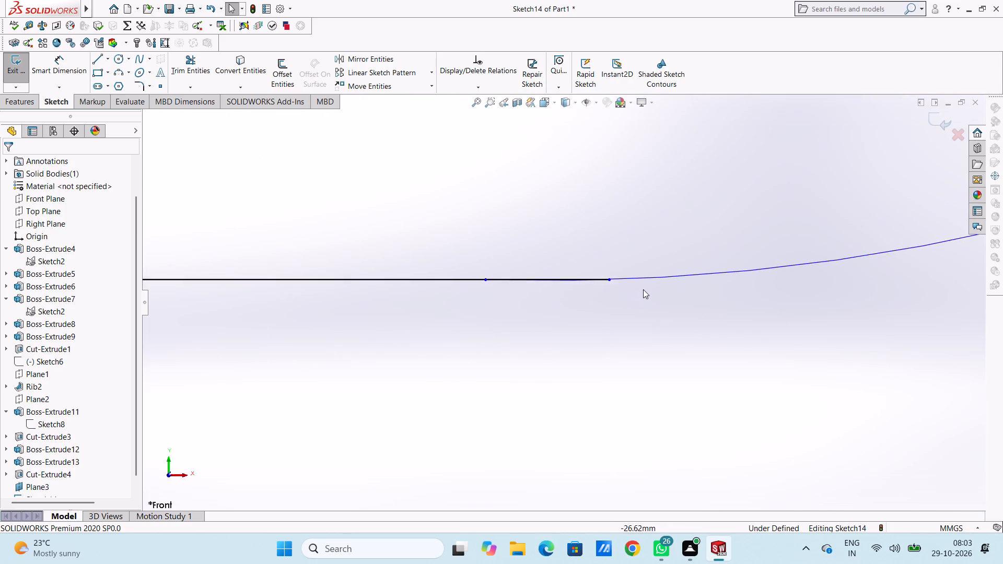
pyautogui.scroll(-5, 636, 274)
pyautogui.scroll(-2, 504, 293)
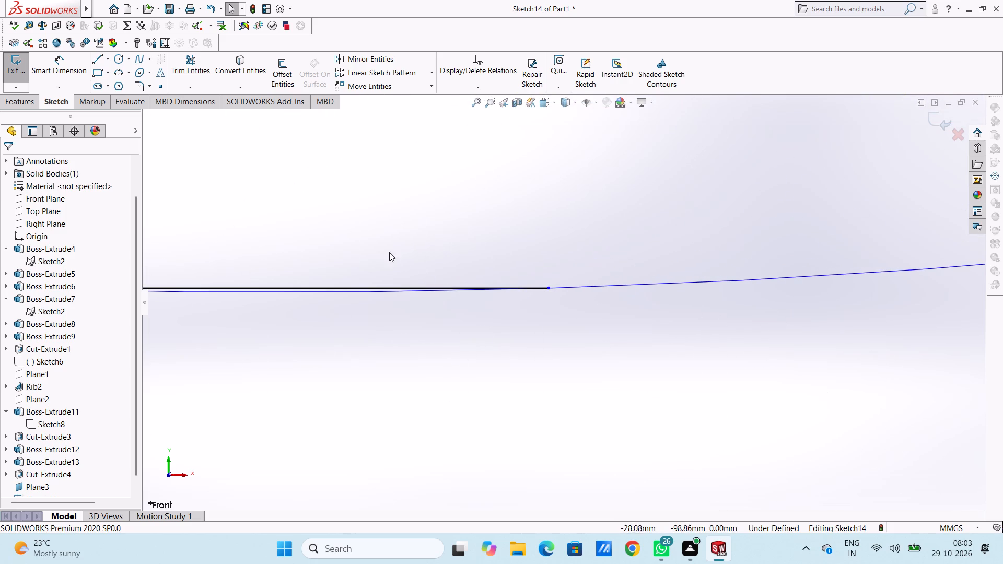
pyautogui.click(190, 67)
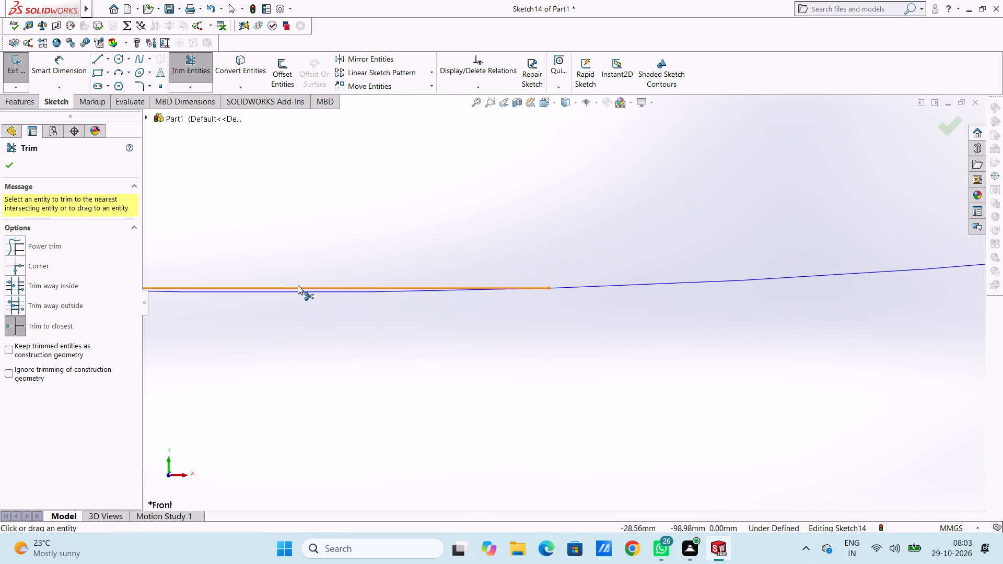
pyautogui.click(298, 285)
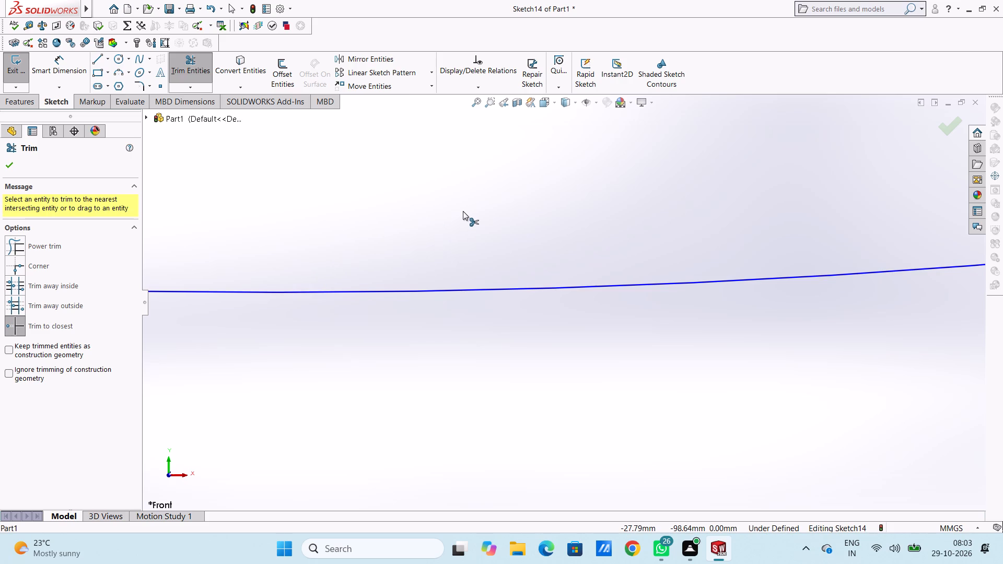
pyautogui.scroll(-1, 463, 211)
pyautogui.scroll(20, 463, 211)
pyautogui.scroll(10, 463, 211)
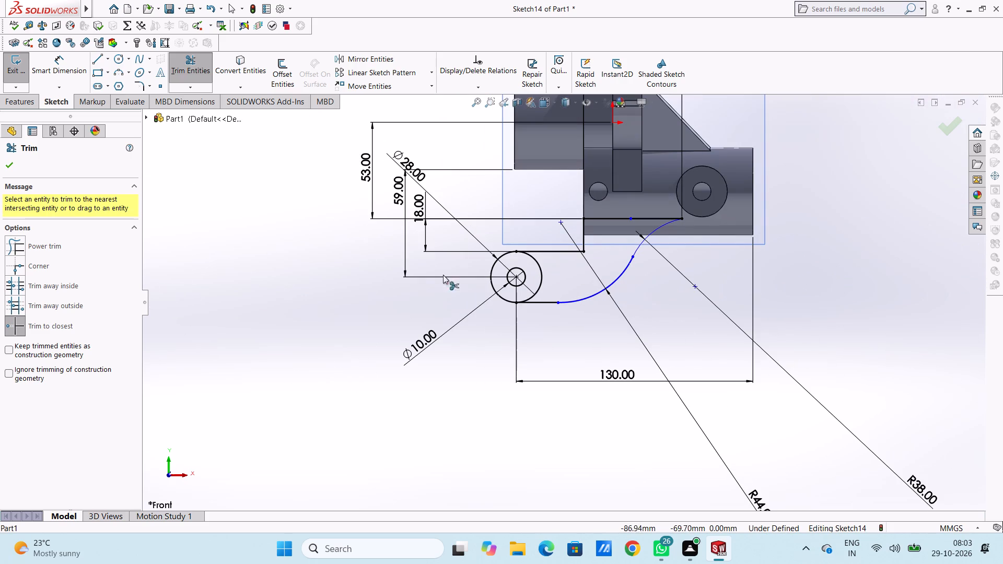
pyautogui.click(7, 163)
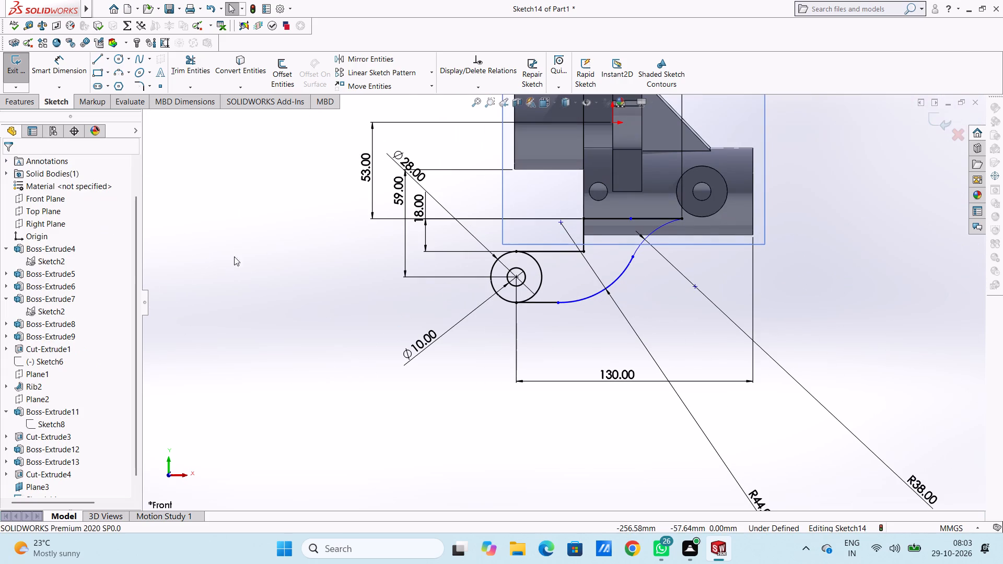
pyautogui.click(320, 328)
# Fix the point where the 44 mm and 38 mm arcs meet.
pyautogui.scroll(-4, 628, 251)
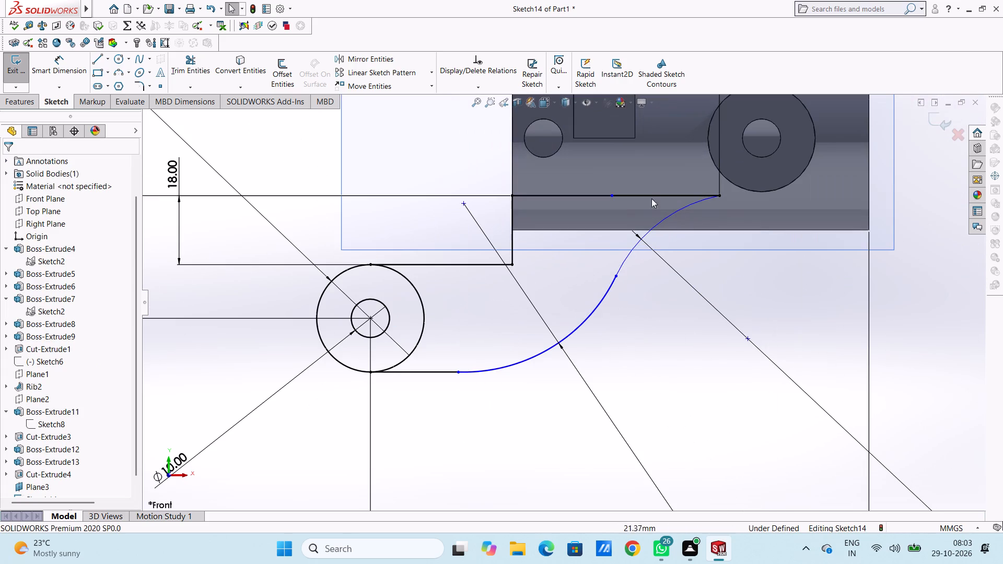
pyautogui.click(616, 278)
pyautogui.click(18, 296)
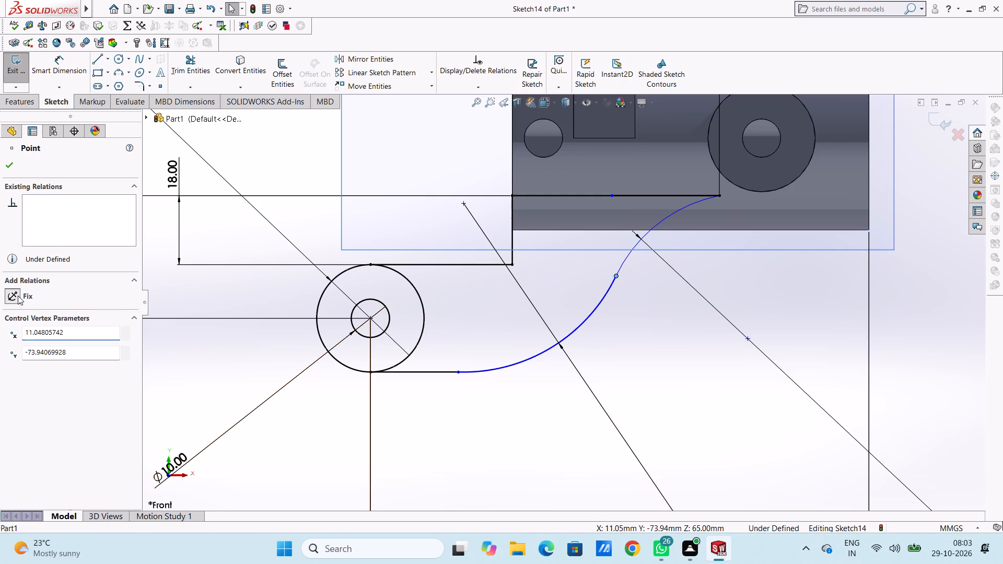
pyautogui.click(240, 365)
# Fix the intermediate point on the arm profile's upper horizontal line.
pyautogui.scroll(4, 437, 339)
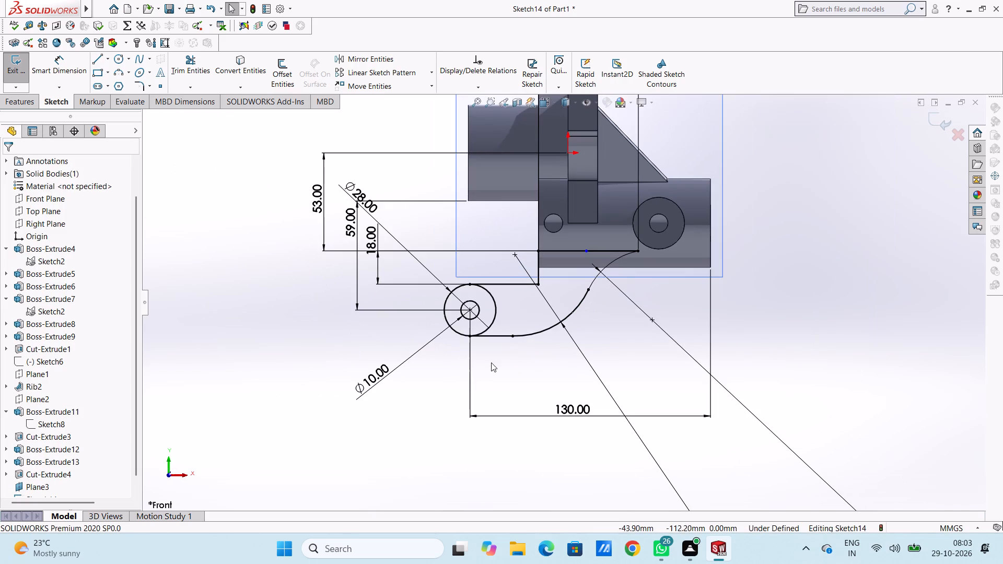
pyautogui.click(586, 252)
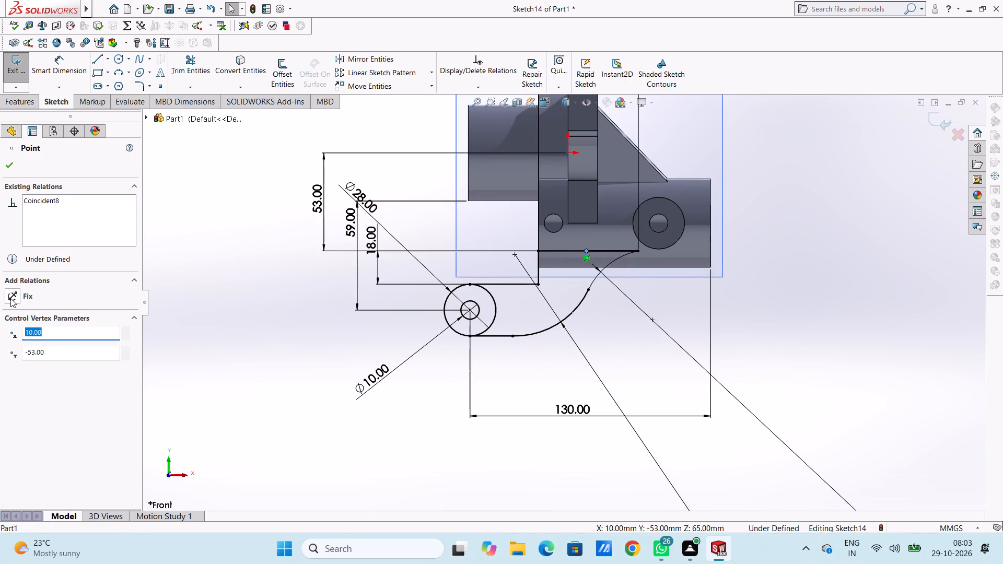
pyautogui.click(10, 297)
pyautogui.click(239, 301)
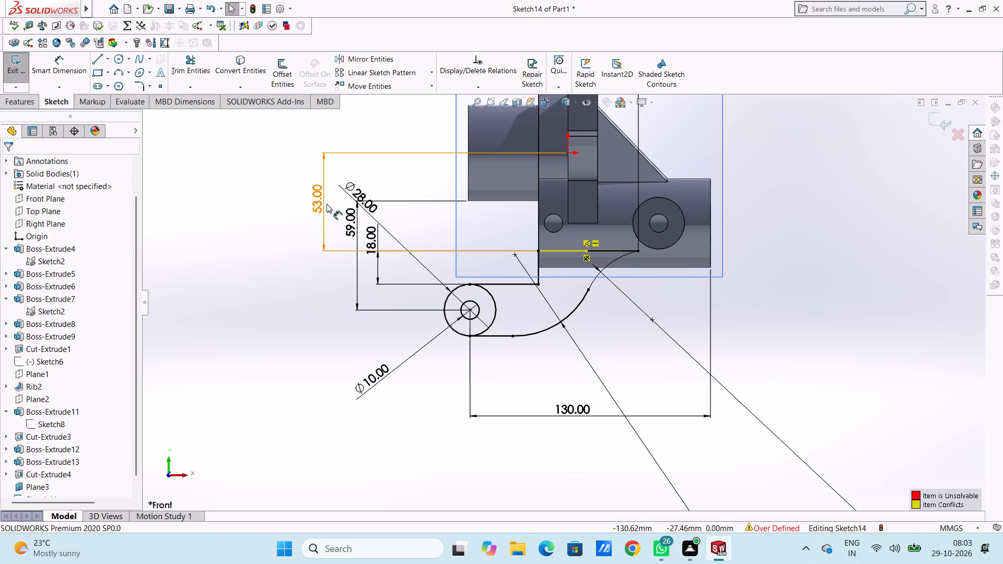
# Delete the 53 mm vertical dimension between the origin and the upper horizontal line.
pyautogui.click(320, 205)
pyautogui.rightClick(261, 194)
pyautogui.click(299, 332)
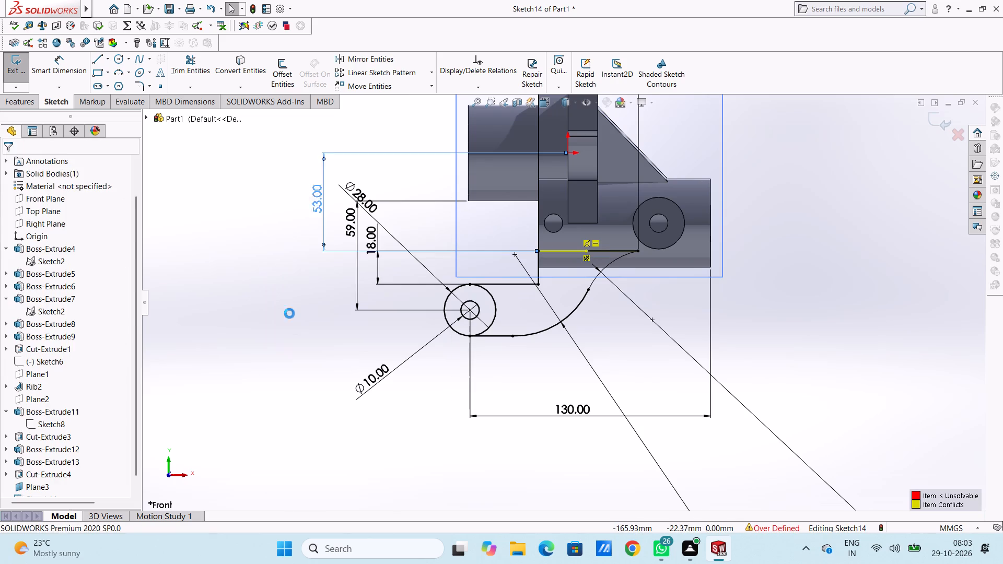
pyautogui.click(285, 303)
# Extrude the arm region between the end circle and the S-curve 24 mm with a Mid Plane end condition, merging it with the body.
pyautogui.moveTo(285, 291); pyautogui.dragTo(371, 324, button='middle')
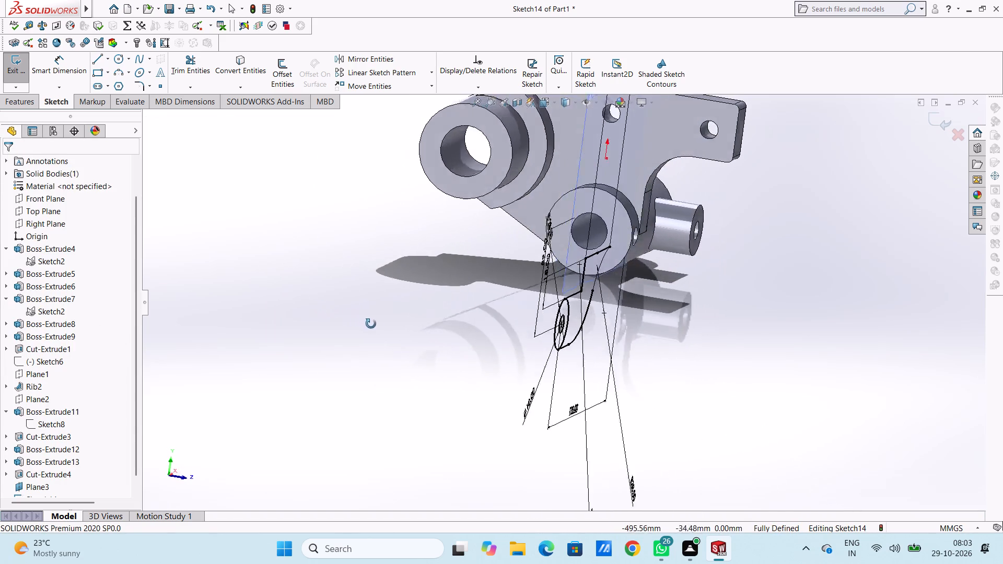
pyautogui.moveTo(371, 324); pyautogui.dragTo(331, 288, button='middle')
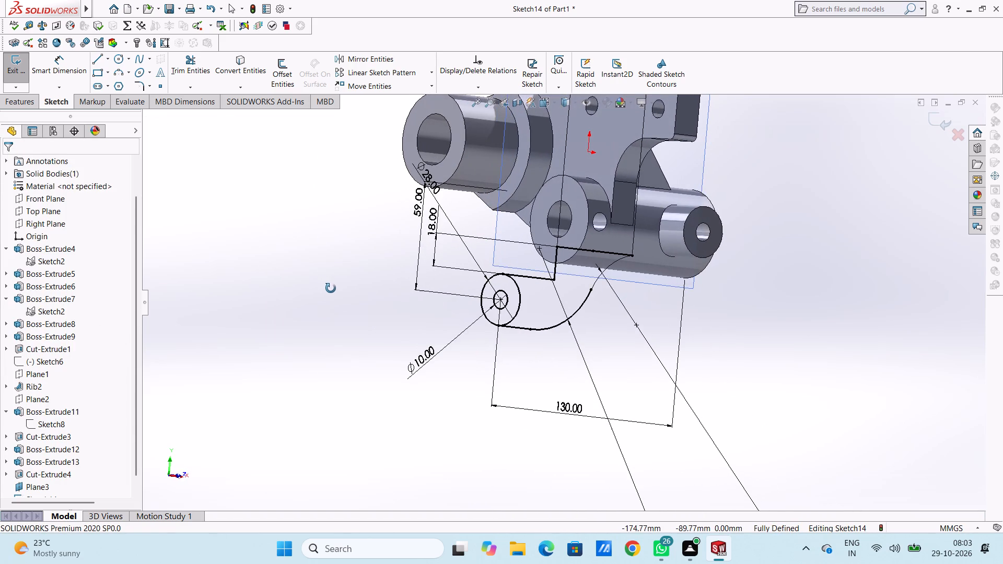
pyautogui.moveTo(331, 288); pyautogui.dragTo(332, 290, button='middle')
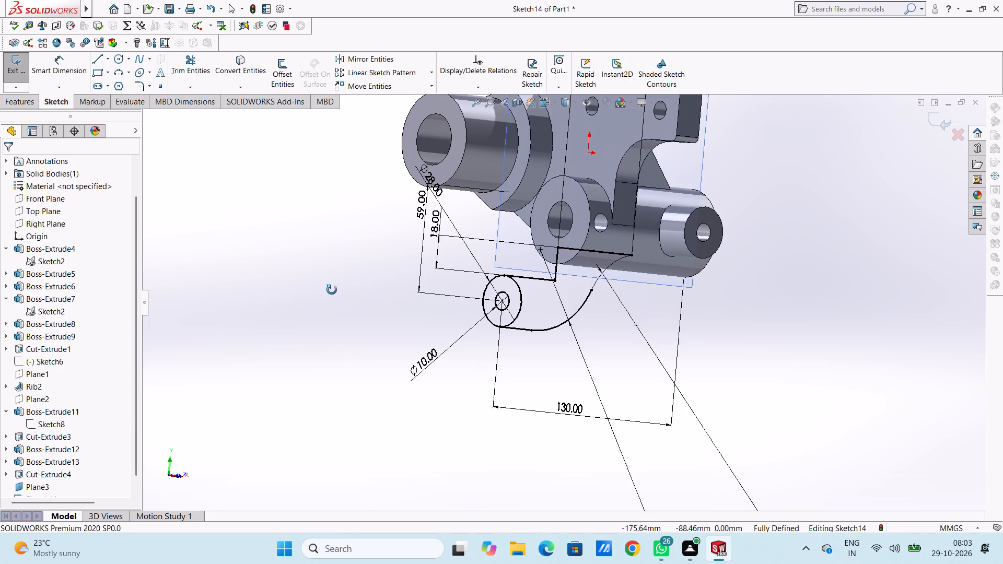
pyautogui.moveTo(332, 290); pyautogui.dragTo(348, 303, button='middle')
pyautogui.scroll(1, 350, 302)
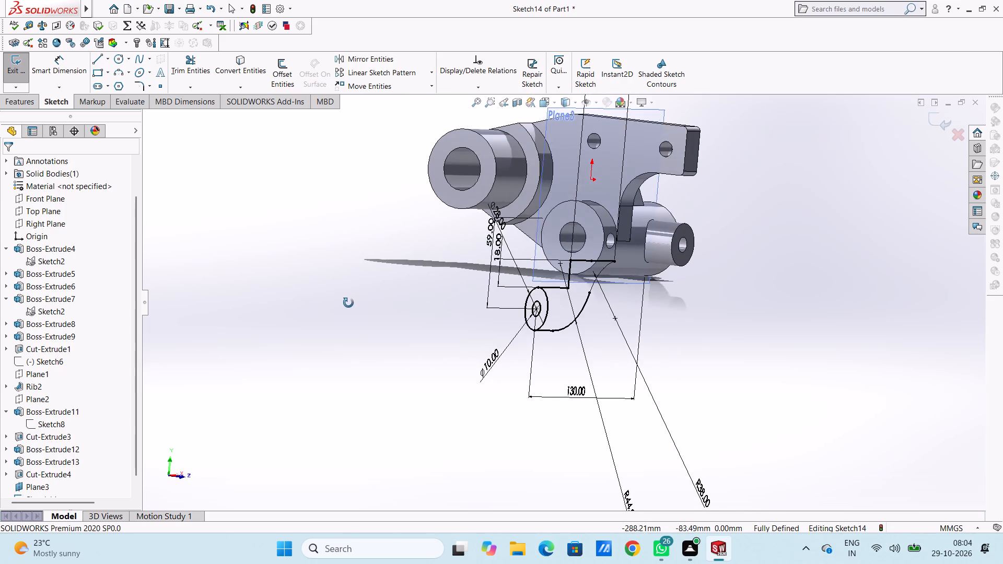
pyautogui.moveTo(348, 303); pyautogui.dragTo(347, 303, button='middle')
pyautogui.middleClick(347, 303)
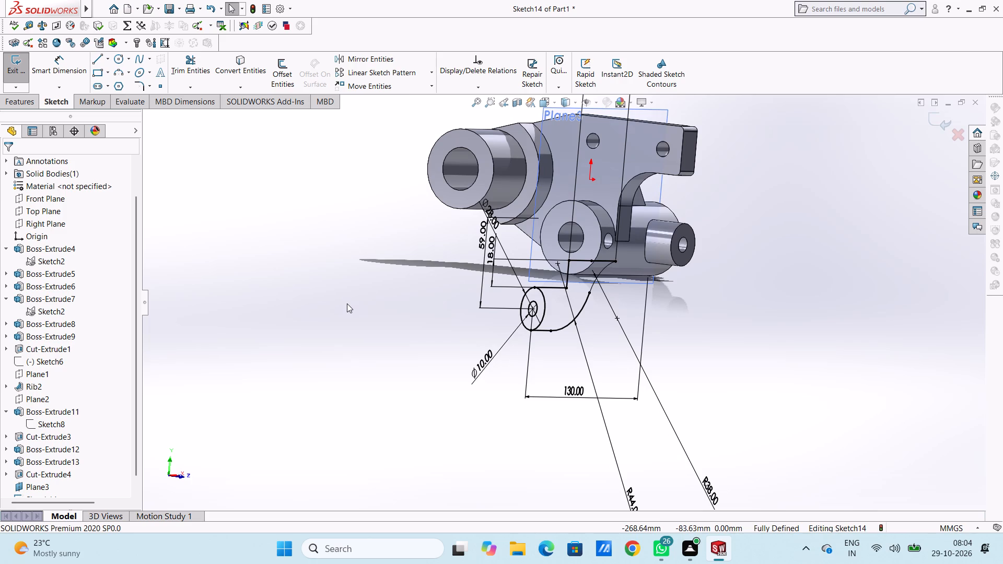
pyautogui.click(27, 103)
pyautogui.click(29, 66)
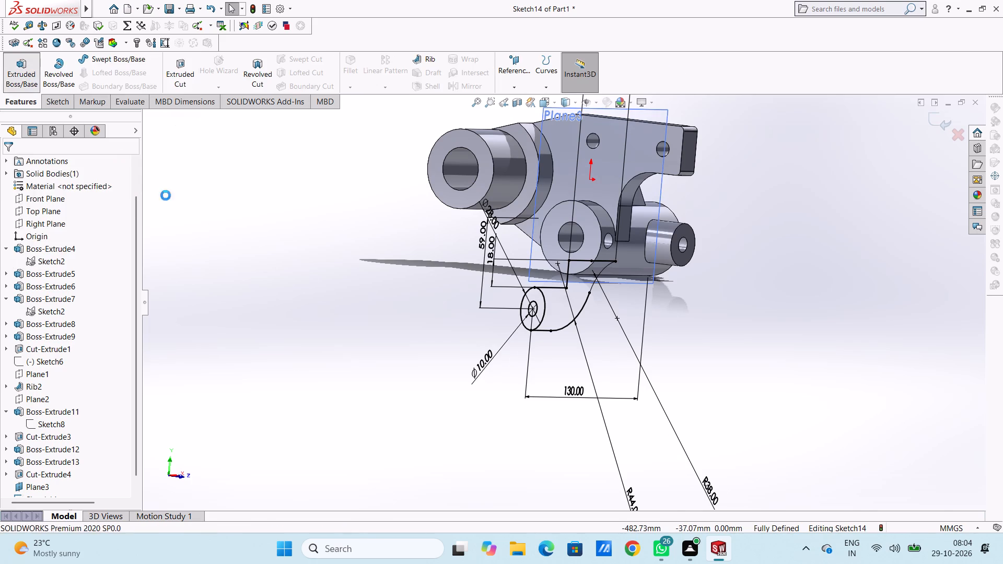
pyautogui.click(560, 303)
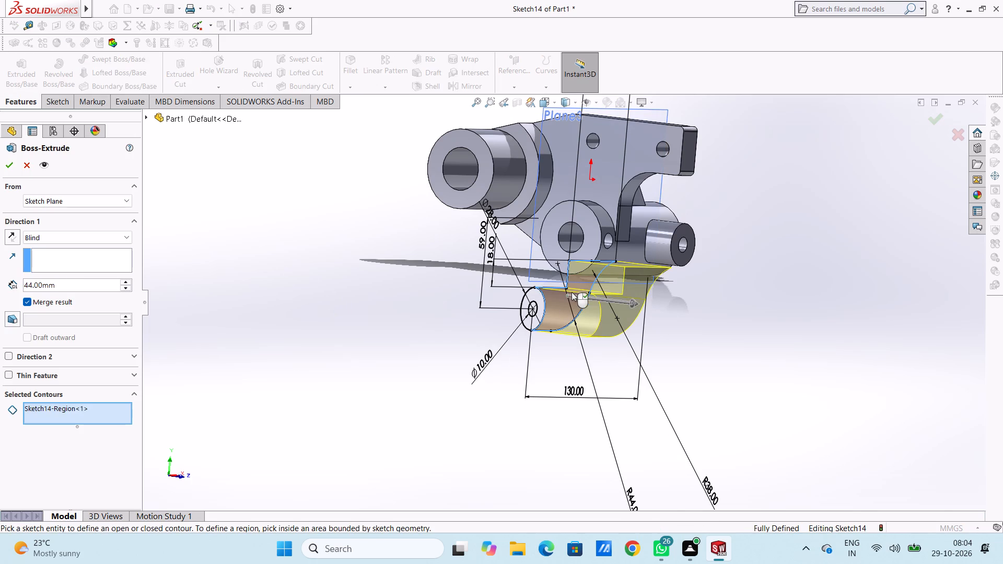
pyautogui.click(58, 238)
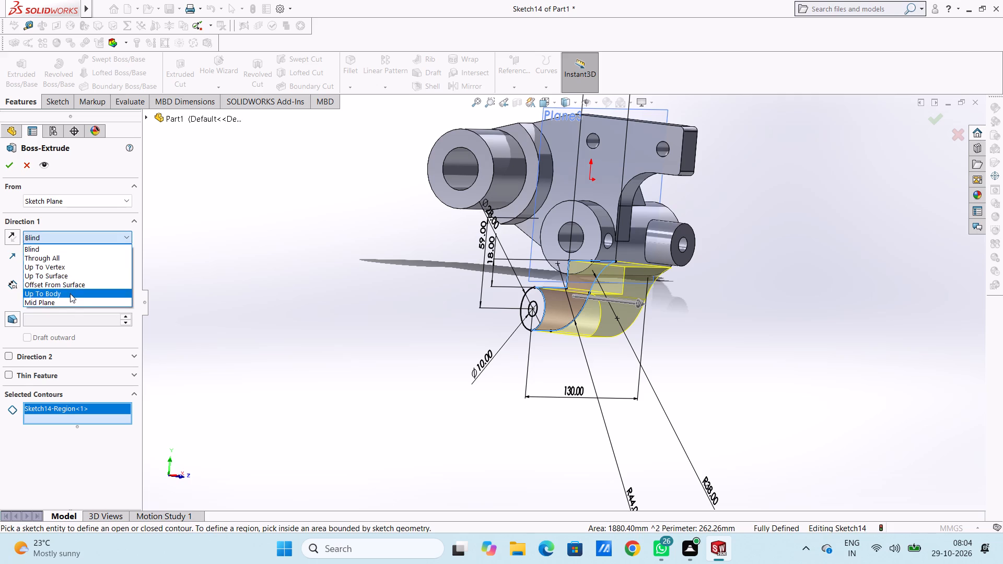
pyautogui.click(71, 302)
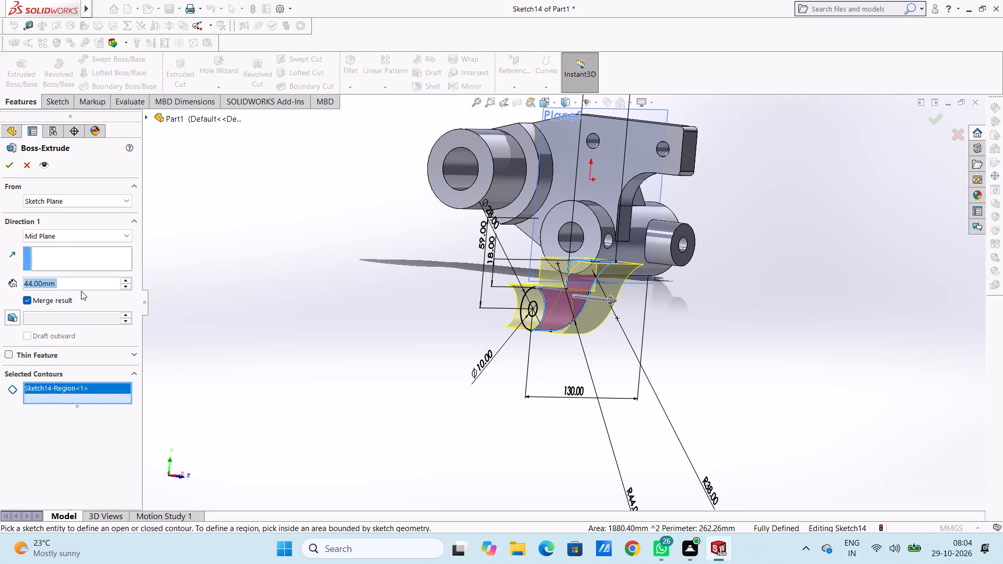
pyautogui.write('24')
pyautogui.press('Return')
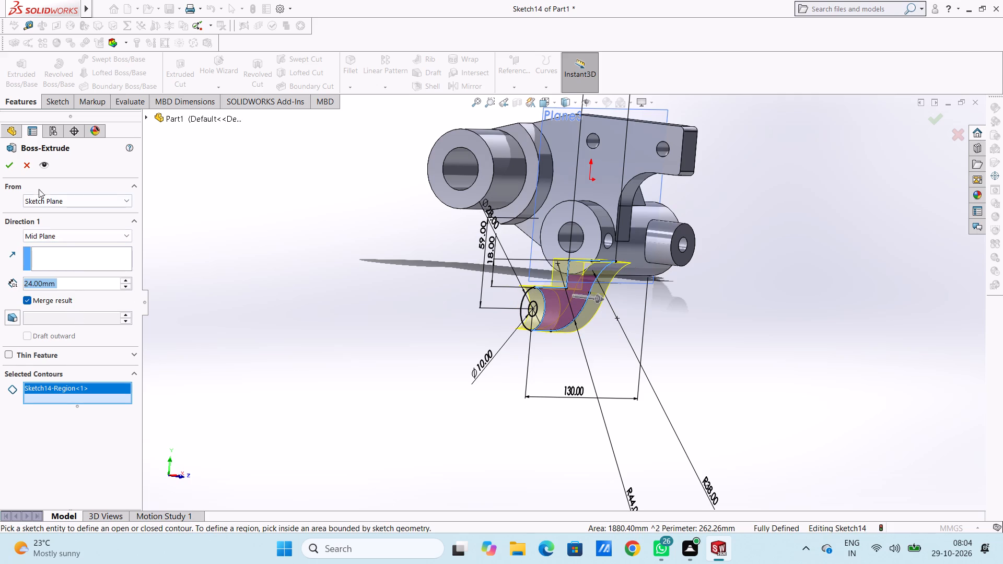
pyautogui.click(11, 163)
pyautogui.click(311, 363)
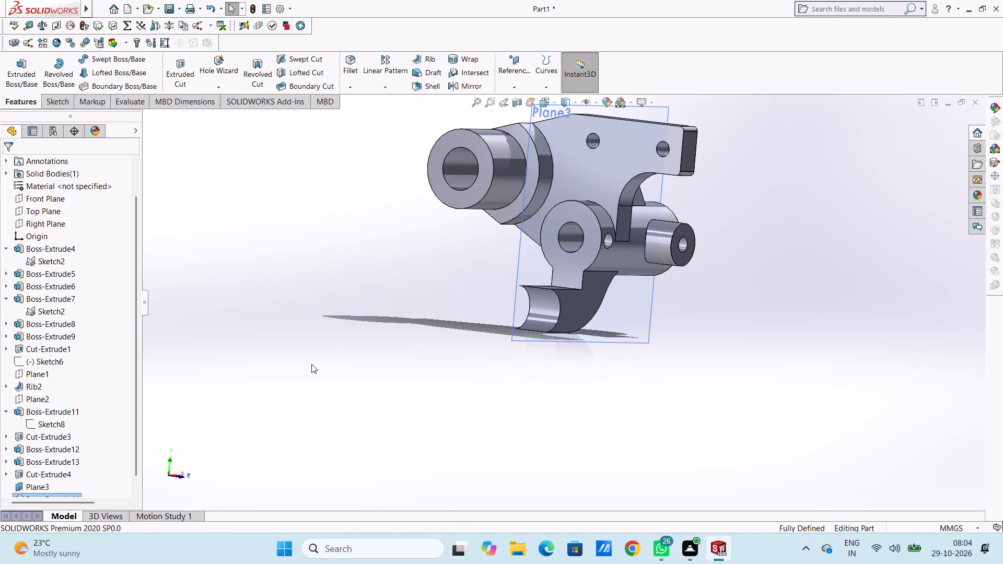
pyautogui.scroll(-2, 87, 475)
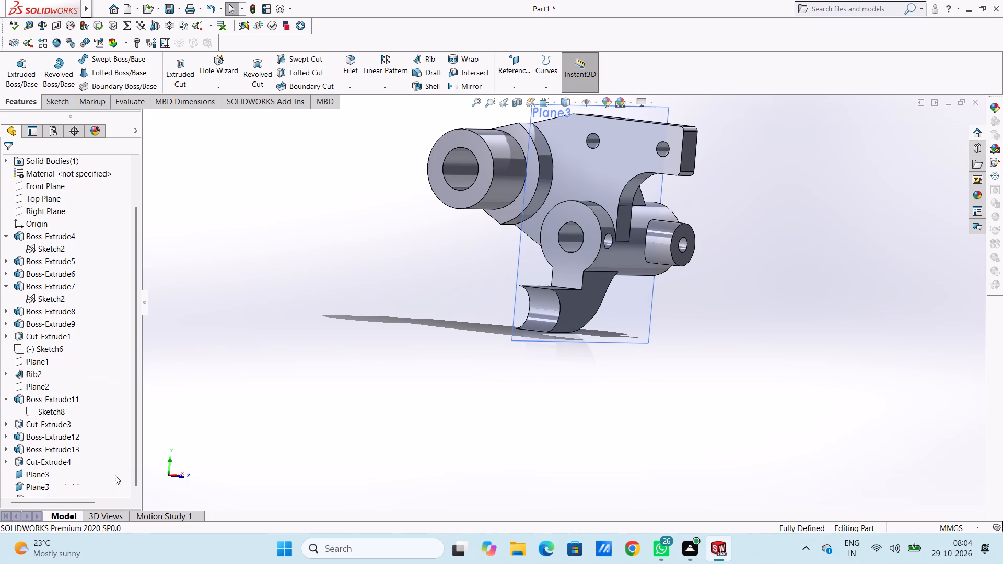
# Extrude the ring region of the arm's end circle in Sketch14 14 mm with a Mid Plane end condition, merging it with the body.
pyautogui.scroll(-2, 115, 475)
pyautogui.click(6, 485)
pyautogui.click(43, 493)
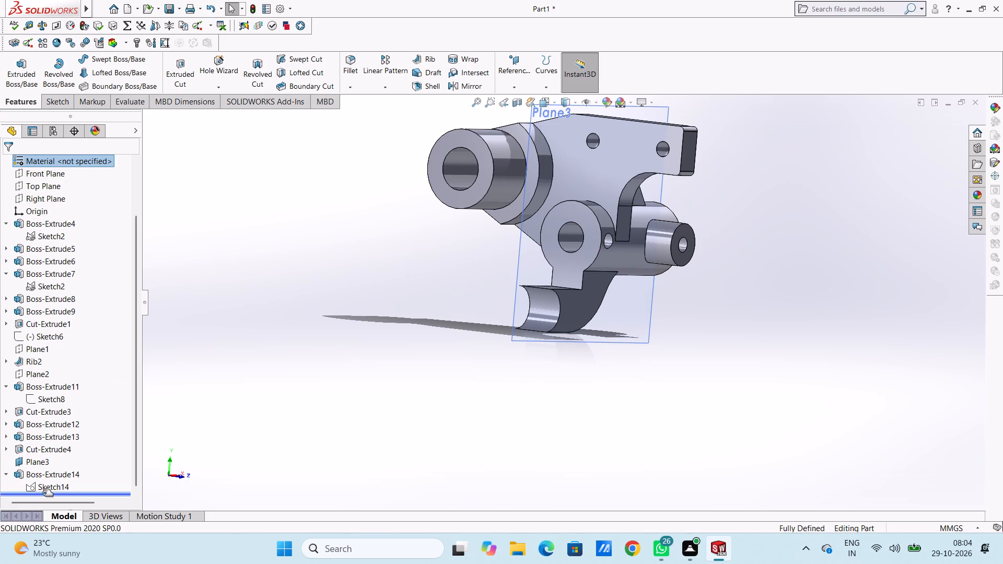
pyautogui.click(65, 480)
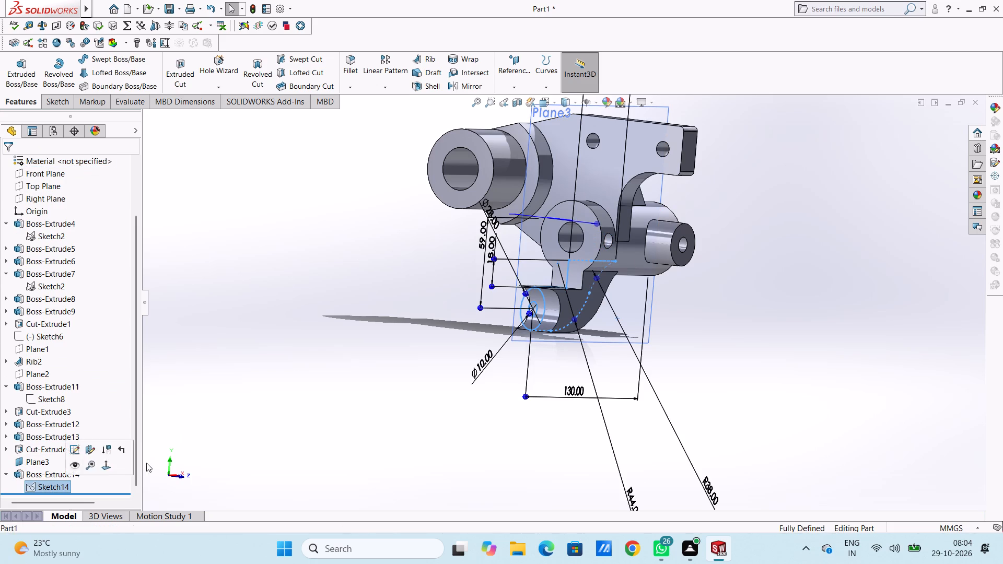
pyautogui.click(13, 81)
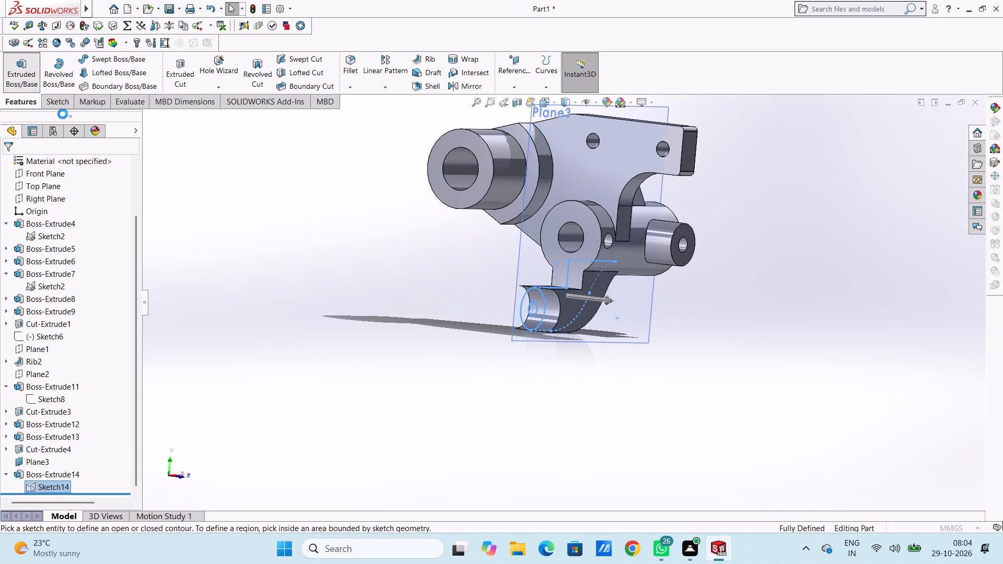
pyautogui.click(535, 296)
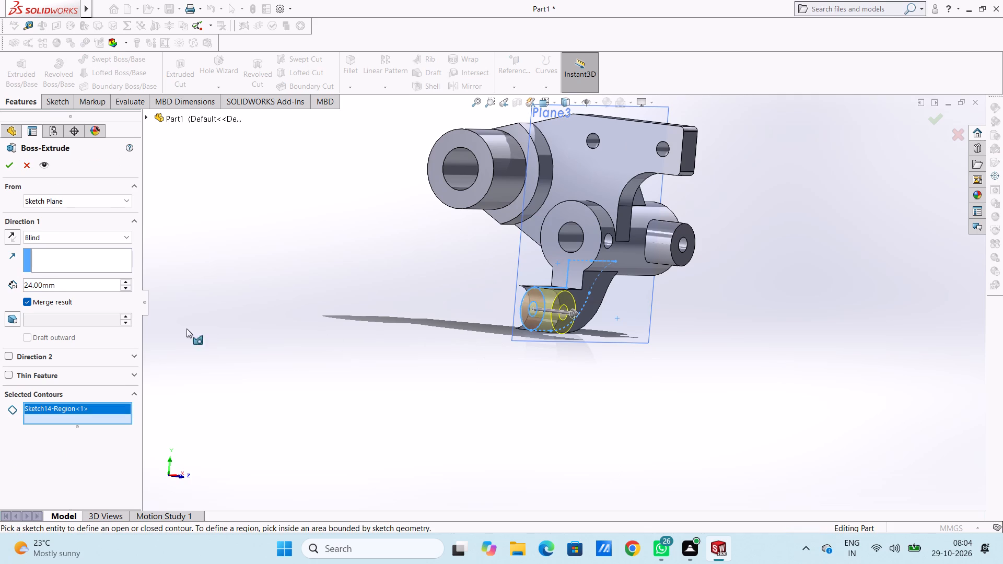
pyautogui.click(84, 238)
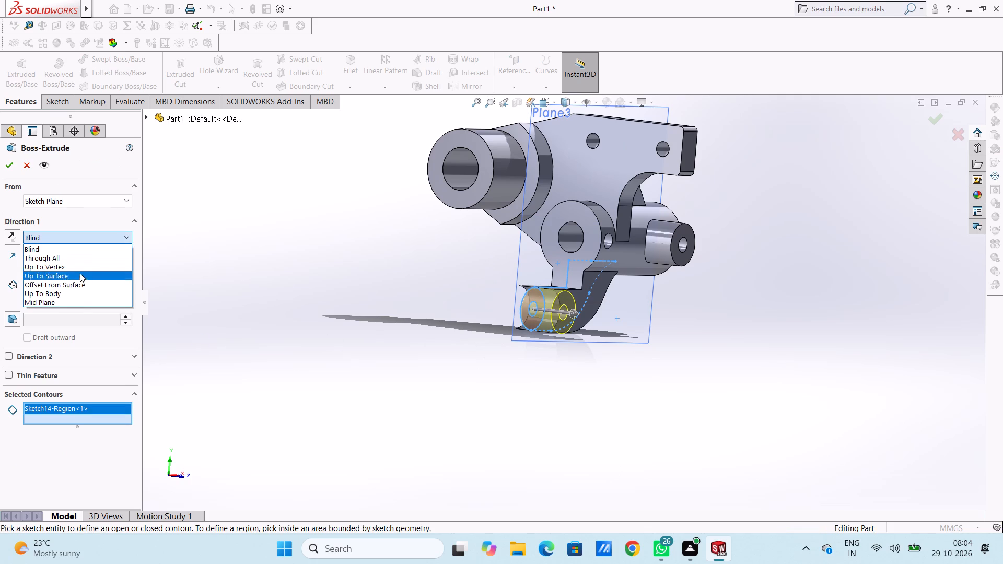
pyautogui.click(79, 303)
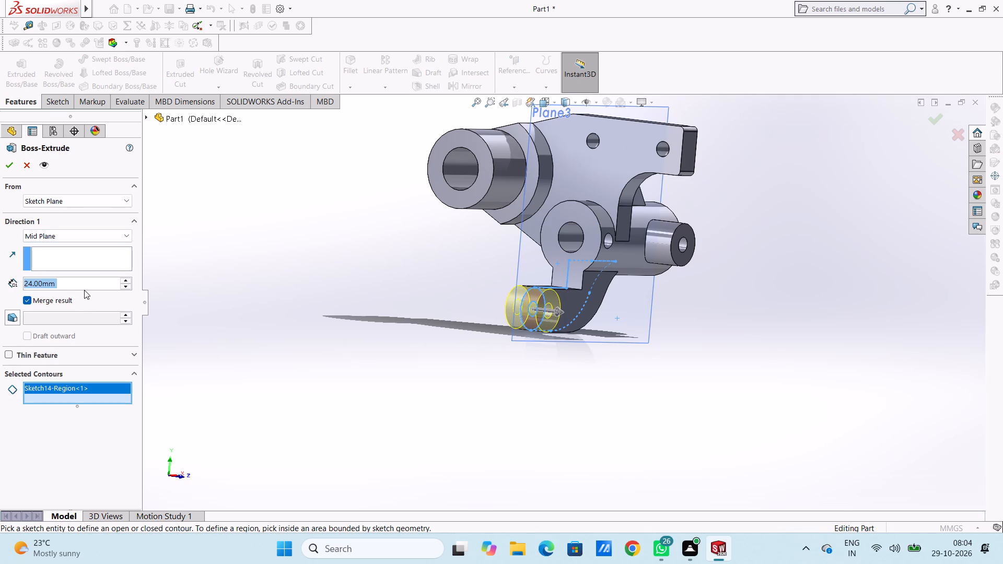
pyautogui.write('14')
pyautogui.press('Return')
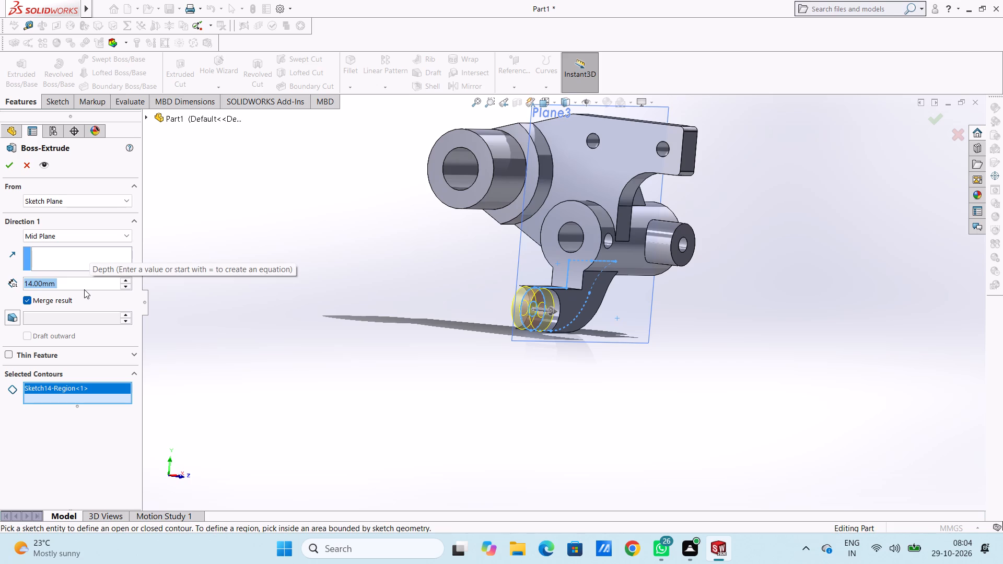
pyautogui.click(12, 165)
pyautogui.click(256, 339)
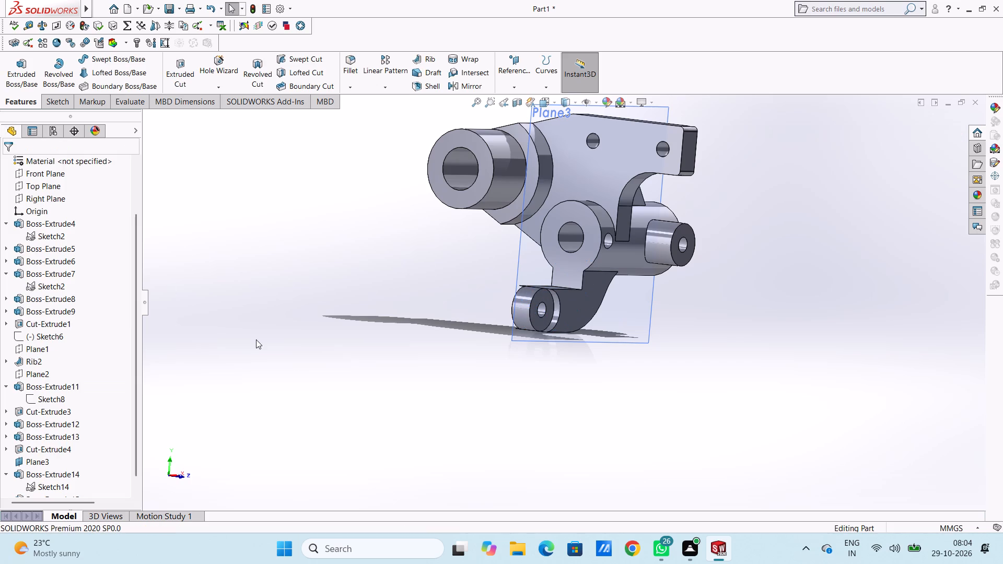
# Sketch on Plane3 a closed rectangle 21 mm long and 28 mm high, running from the end boss's vertical centreline along the arm.
pyautogui.moveTo(260, 353); pyautogui.dragTo(258, 417, button='middle')
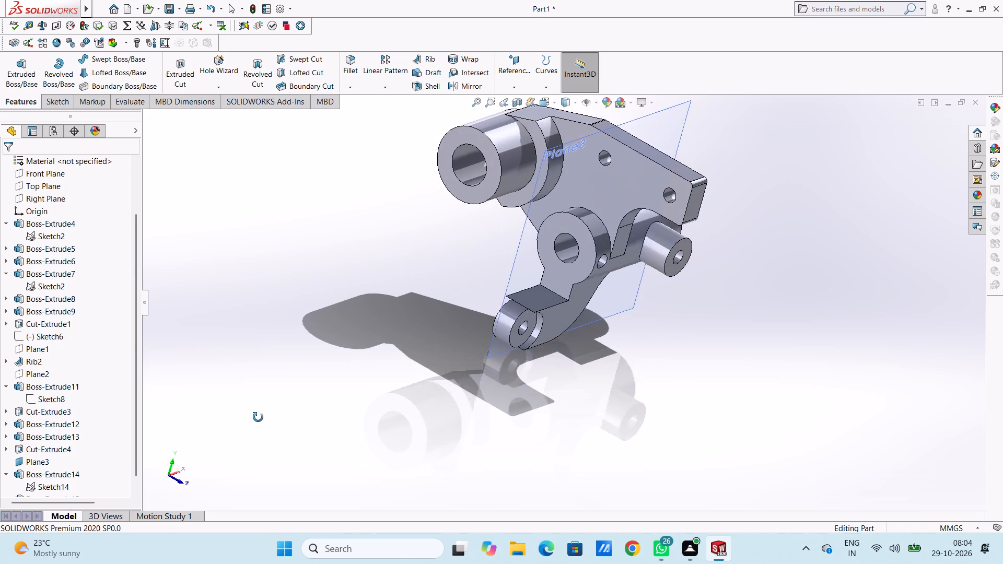
pyautogui.moveTo(258, 417); pyautogui.dragTo(216, 340, button='middle')
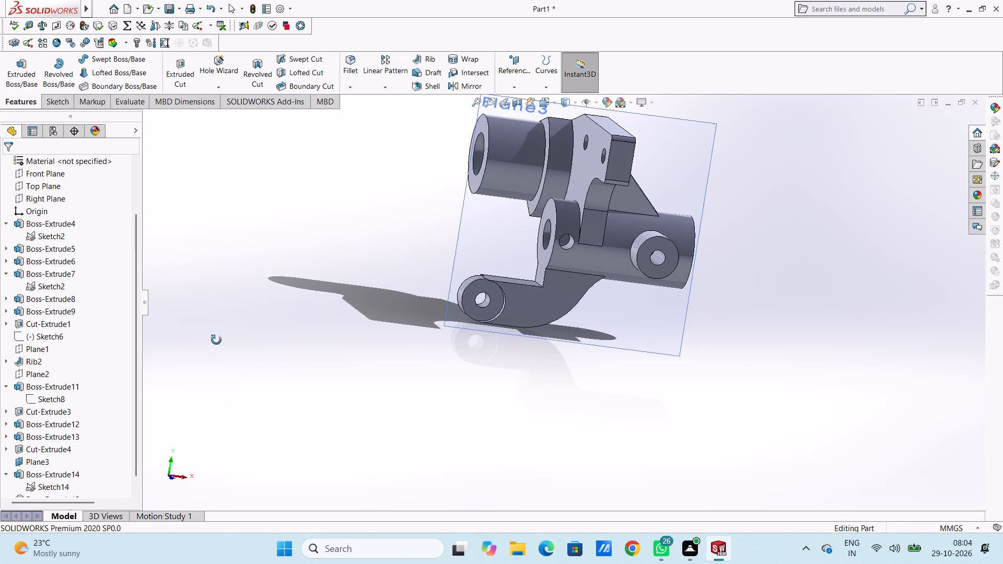
pyautogui.moveTo(216, 340); pyautogui.dragTo(214, 340, button='middle')
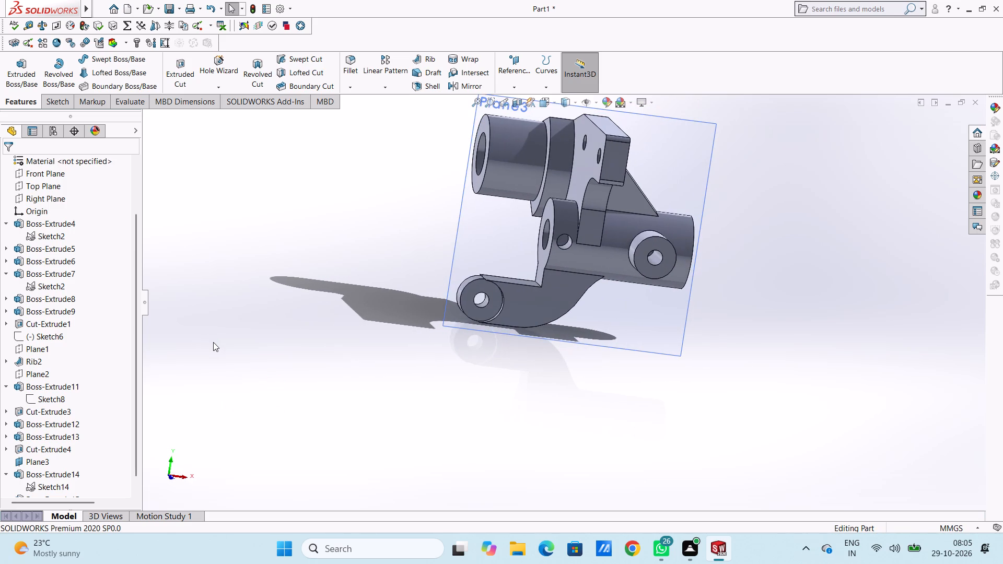
pyautogui.hotkey('ctrl', '1')
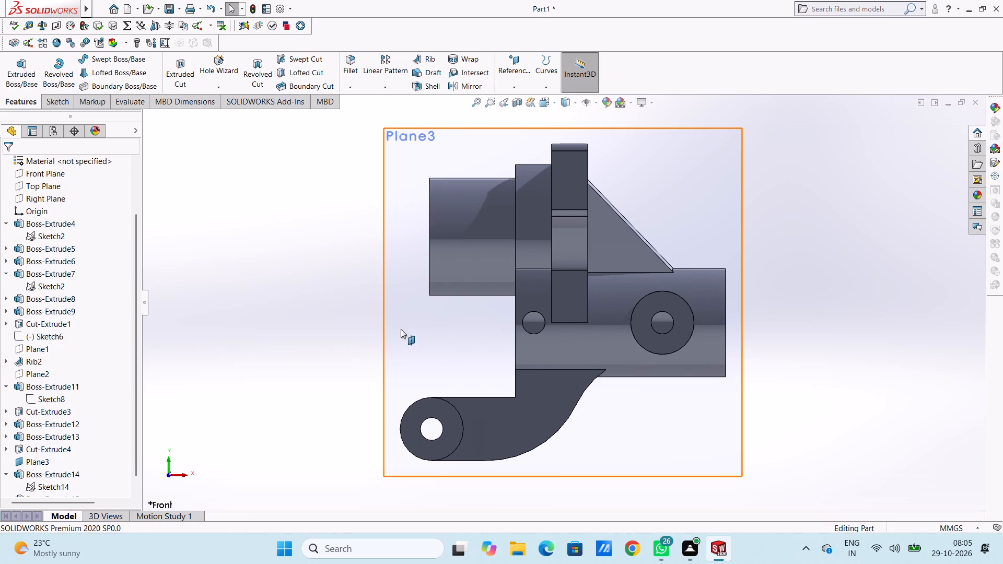
pyautogui.click(398, 357)
pyautogui.click(440, 332)
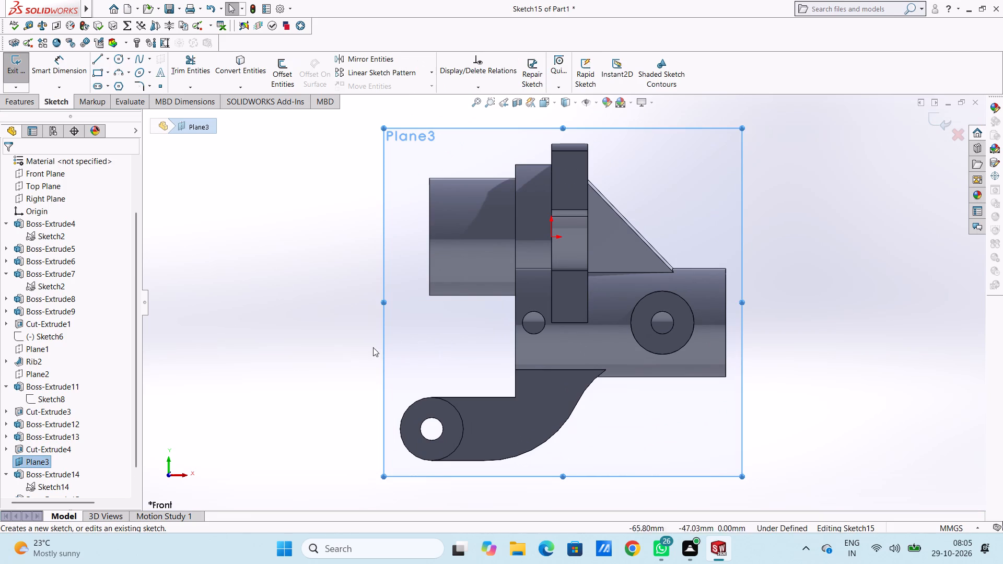
pyautogui.click(359, 351)
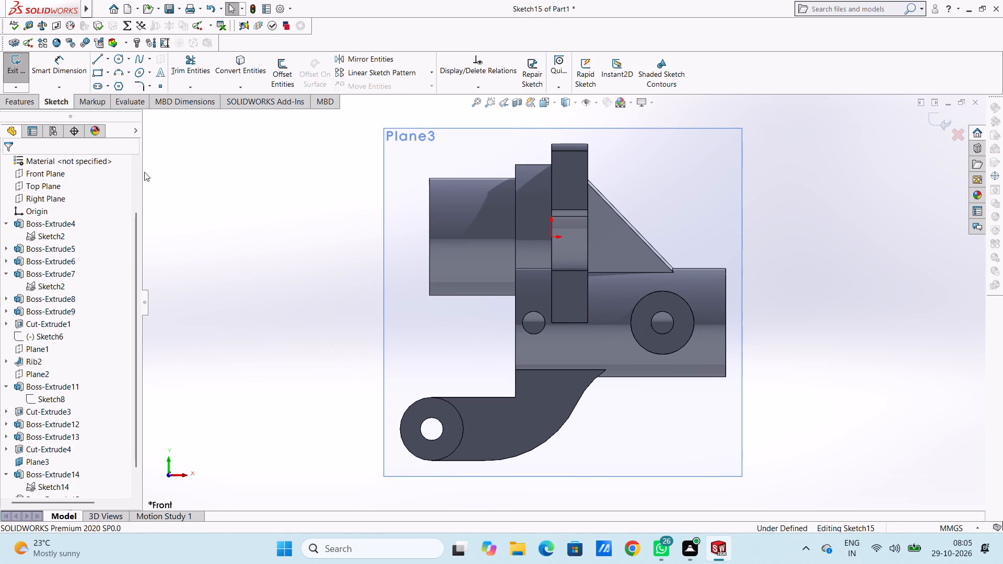
pyautogui.click(95, 61)
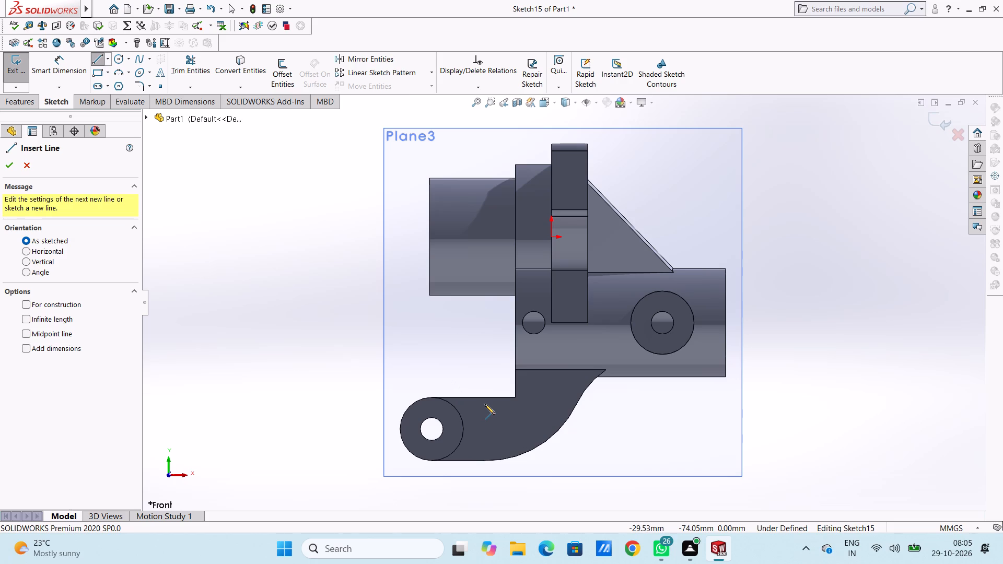
pyautogui.click(431, 398)
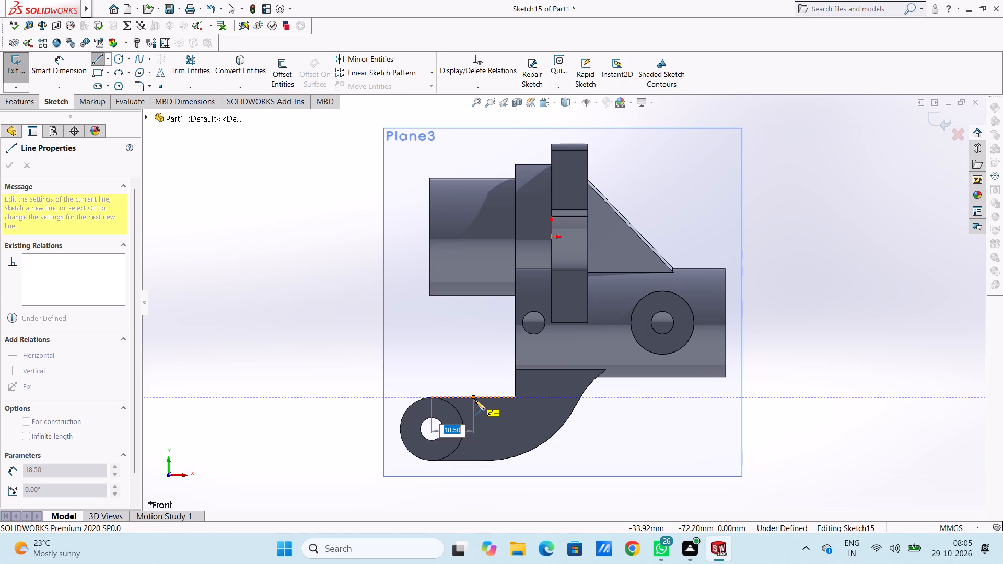
pyautogui.write('21')
pyautogui.press('Return')
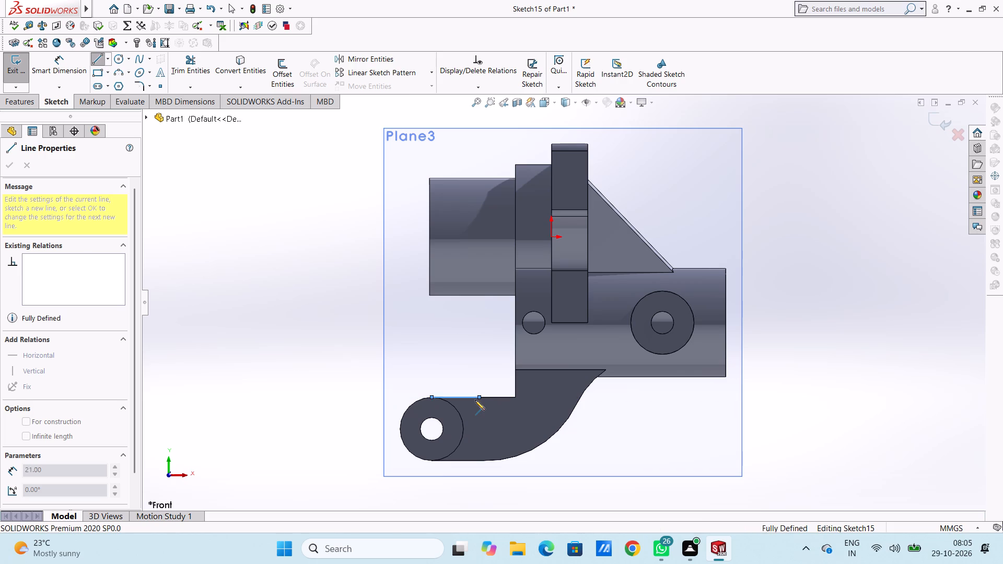
pyautogui.click(480, 463)
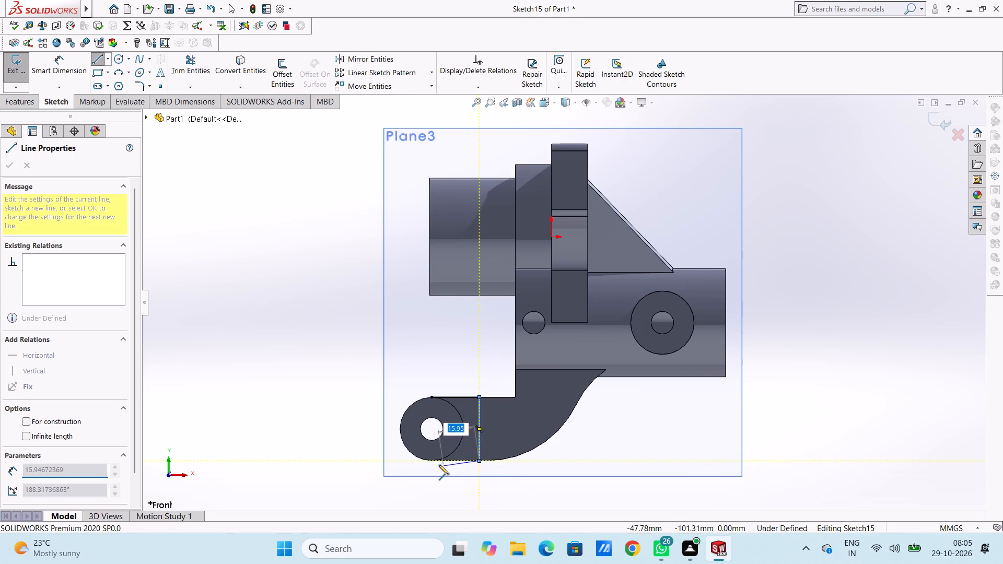
pyautogui.click(429, 462)
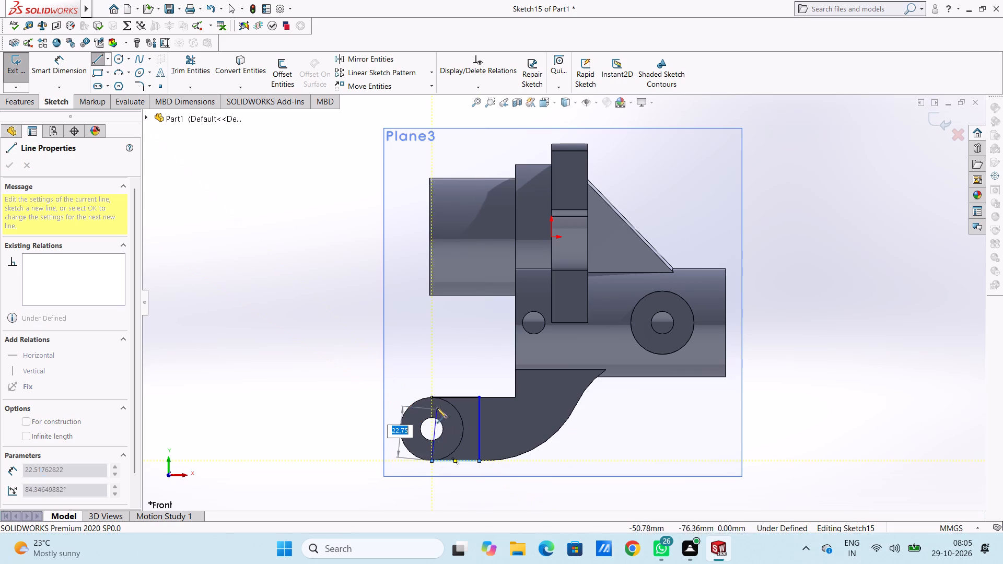
pyautogui.click(432, 399)
pyautogui.rightClick(311, 323)
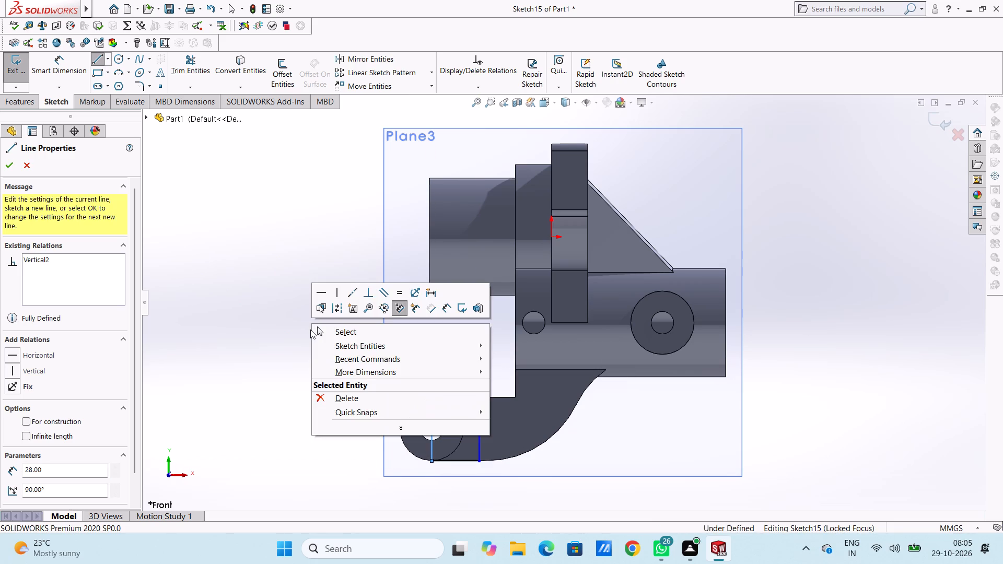
pyautogui.click(310, 330)
pyautogui.click(304, 328)
pyautogui.rightClick(279, 244)
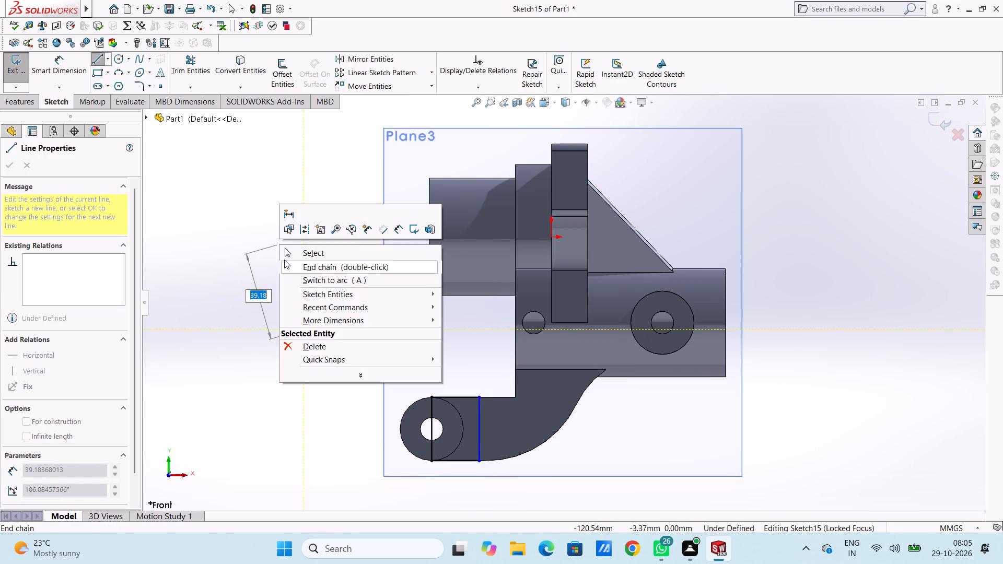
pyautogui.click(294, 254)
pyautogui.click(281, 254)
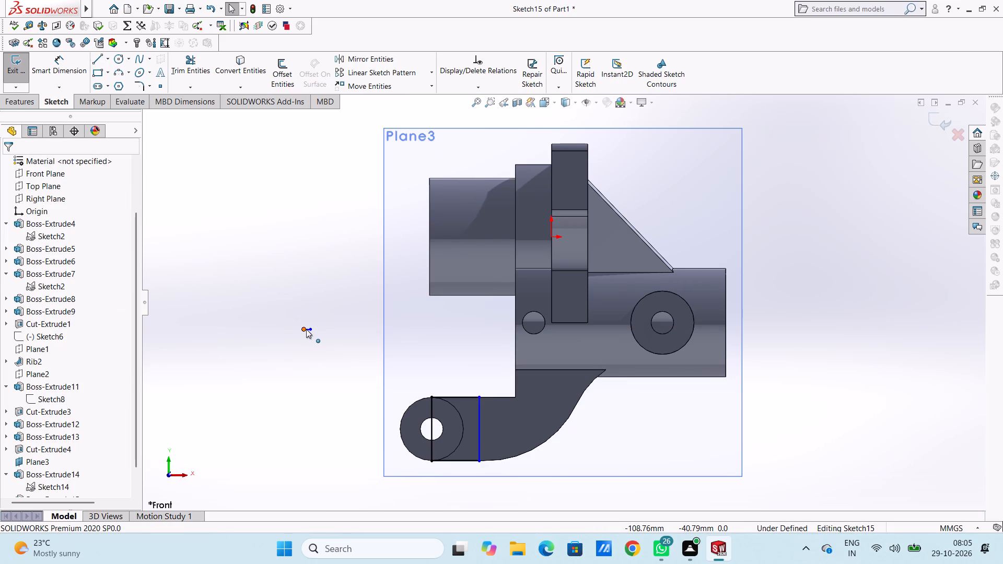
# Delete the stray 3 mm horizontal line outside the part.
pyautogui.click(307, 329)
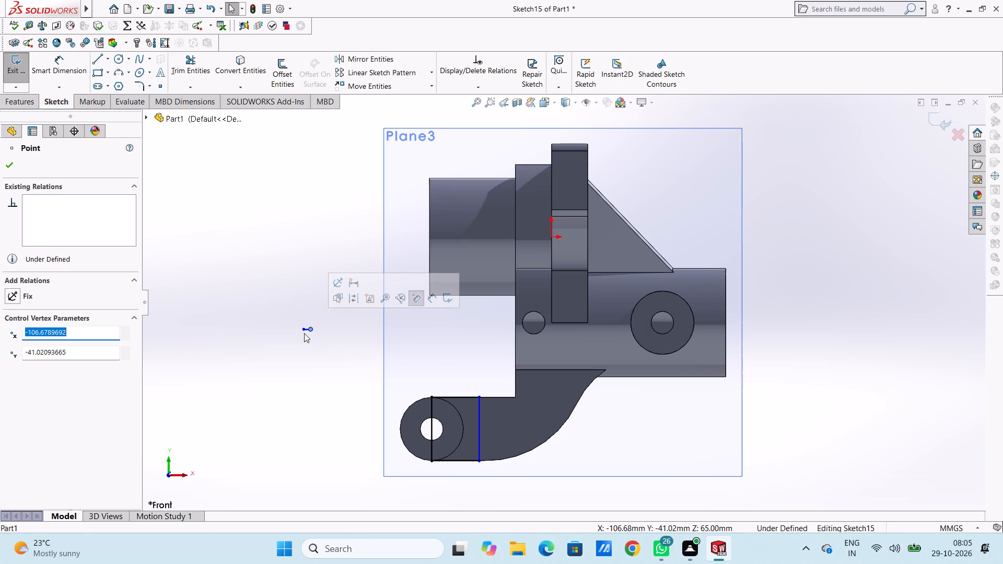
pyautogui.click(304, 332)
pyautogui.rightClick(295, 276)
pyautogui.click(262, 326)
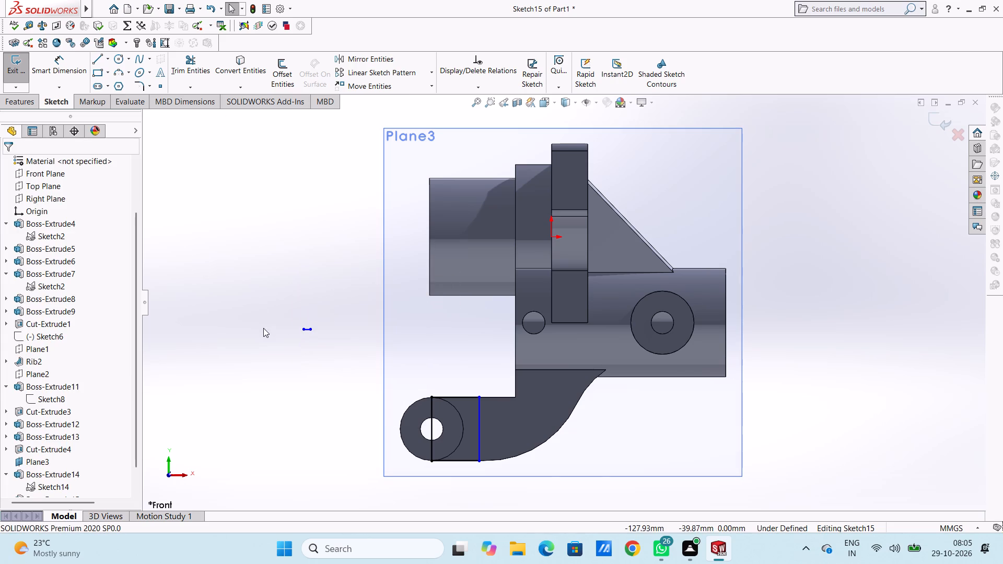
pyautogui.click(307, 330)
pyautogui.rightClick(262, 263)
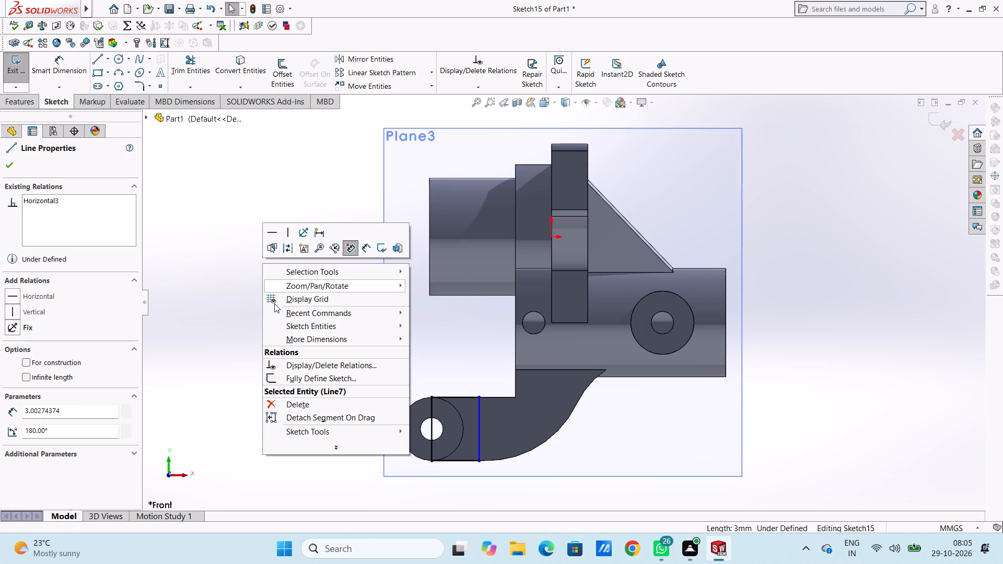
pyautogui.click(297, 400)
# Dimension the rectangle's upper horizontal line at 21 mm.
pyautogui.scroll(-1, 489, 443)
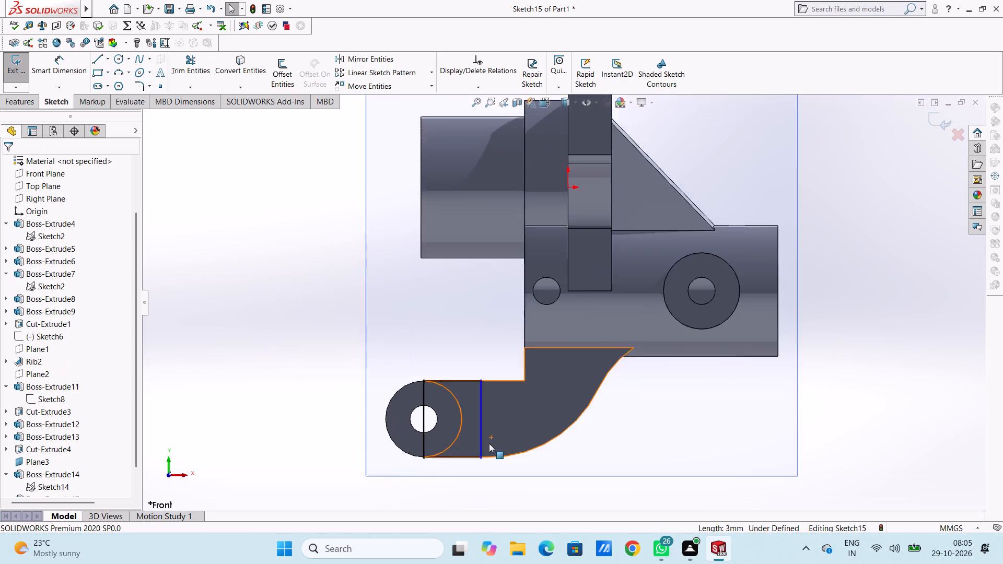
pyautogui.scroll(-2, 489, 443)
pyautogui.click(68, 73)
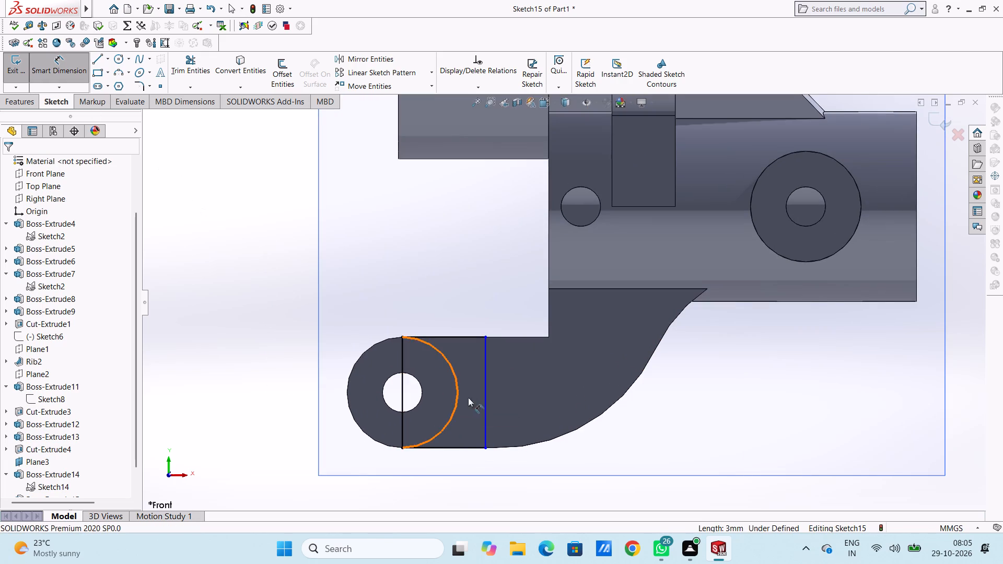
pyautogui.click(459, 339)
pyautogui.click(433, 259)
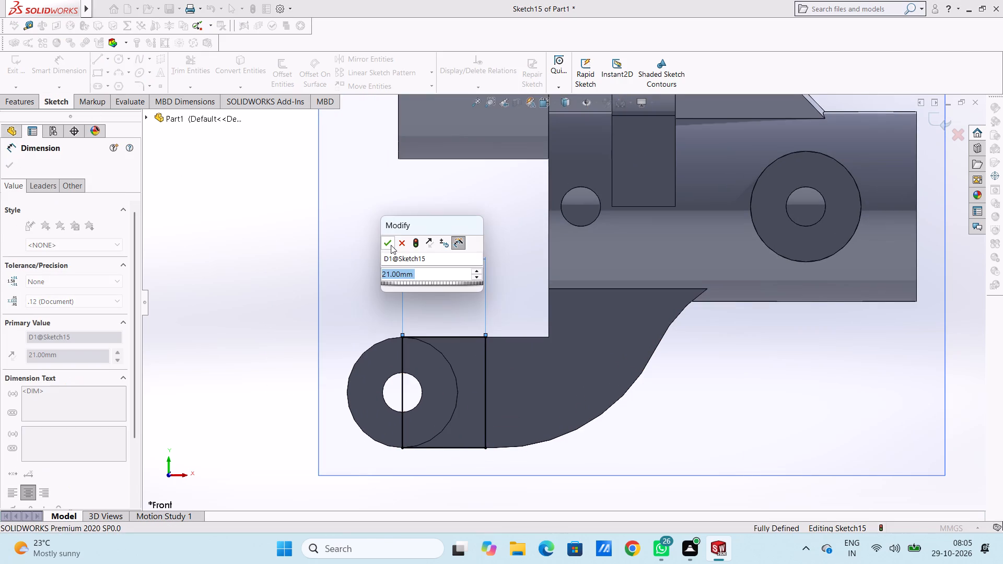
pyautogui.click(386, 241)
pyautogui.click(185, 320)
# Trim away the rectangle's vertical line that passes through the end boss's hole.
pyautogui.click(196, 70)
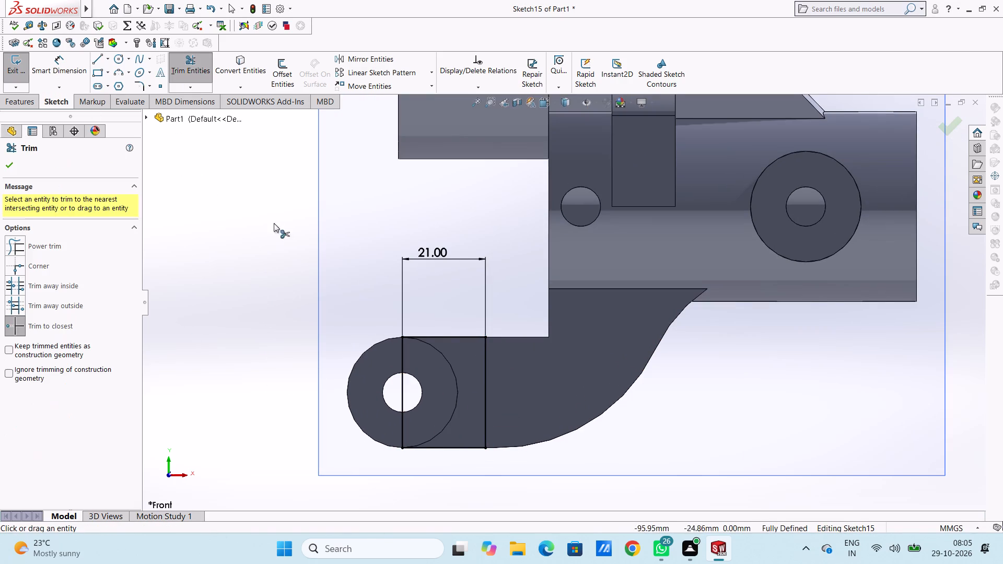
pyautogui.click(404, 366)
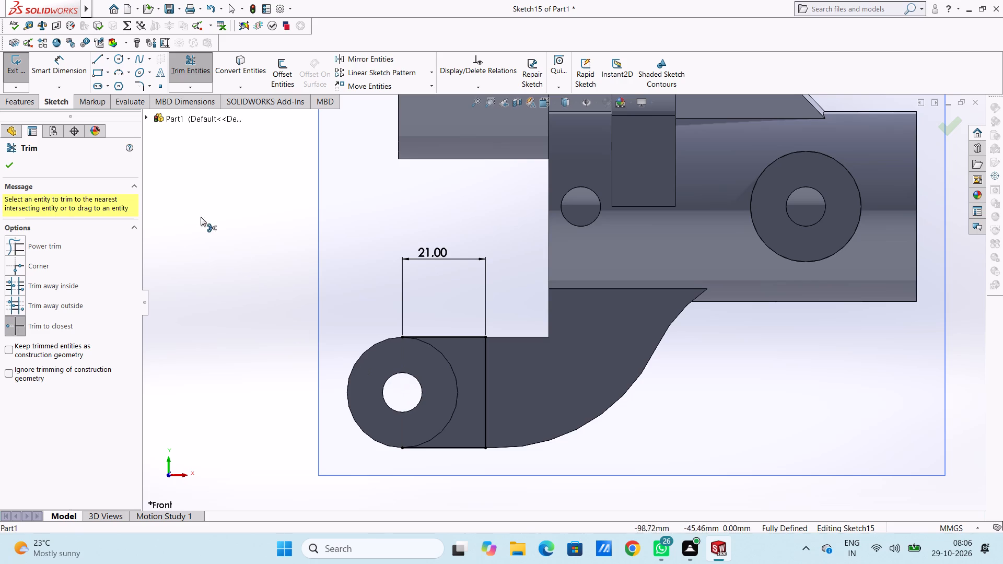
pyautogui.click(7, 169)
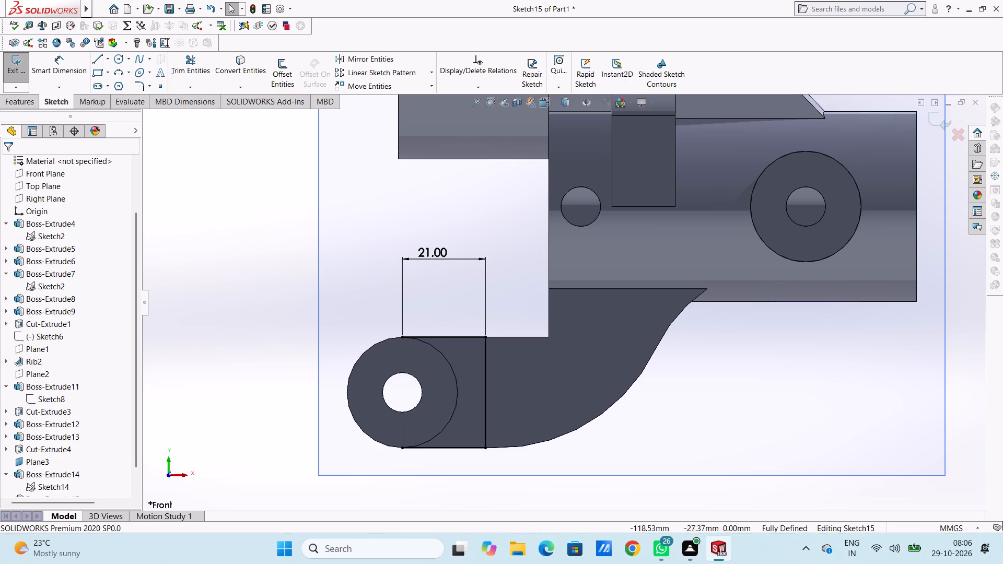
# Close the profile with a three-point arc following the end boss's outer edge between the open ends of the two horizontal lines.
pyautogui.click(114, 70)
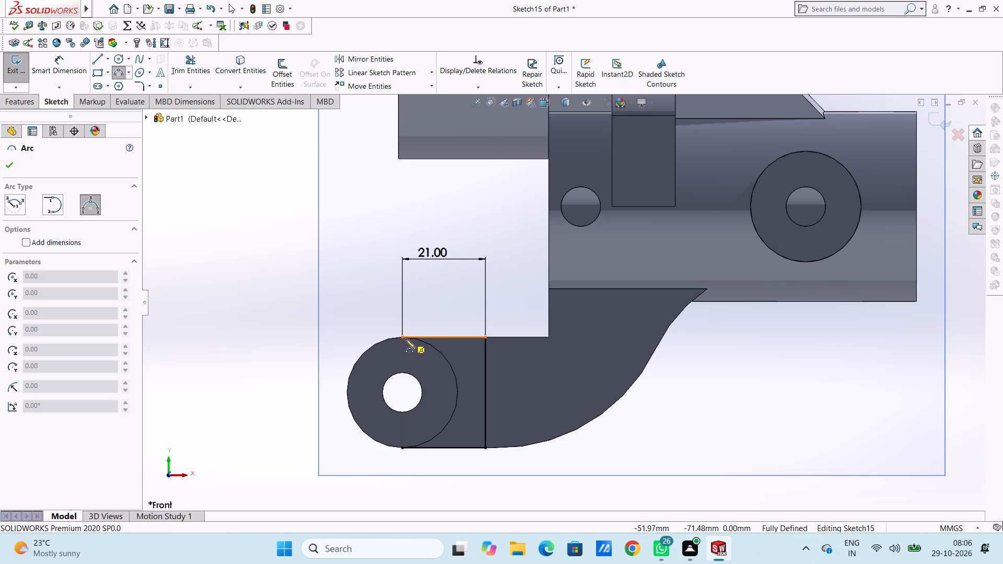
pyautogui.click(403, 339)
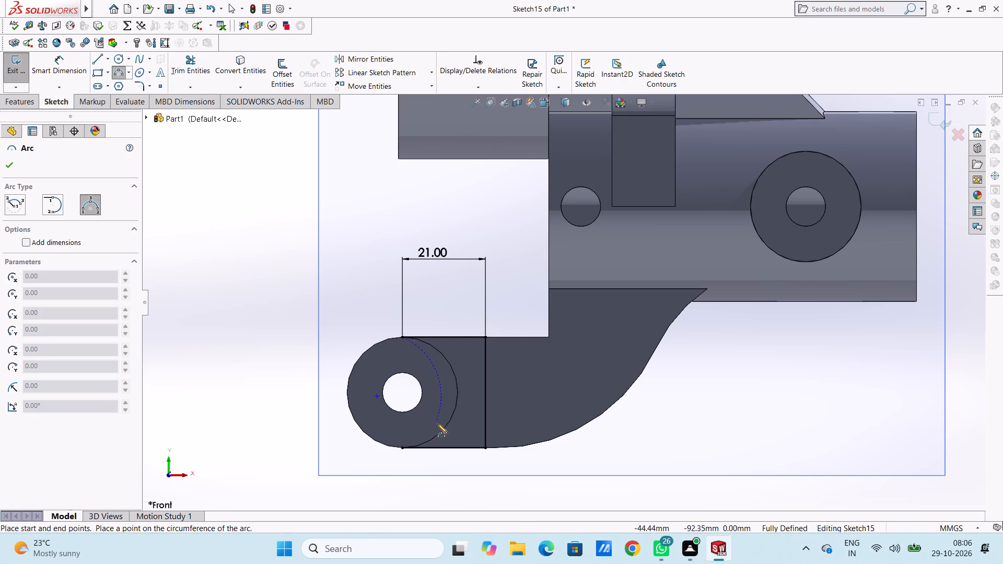
pyautogui.click(402, 449)
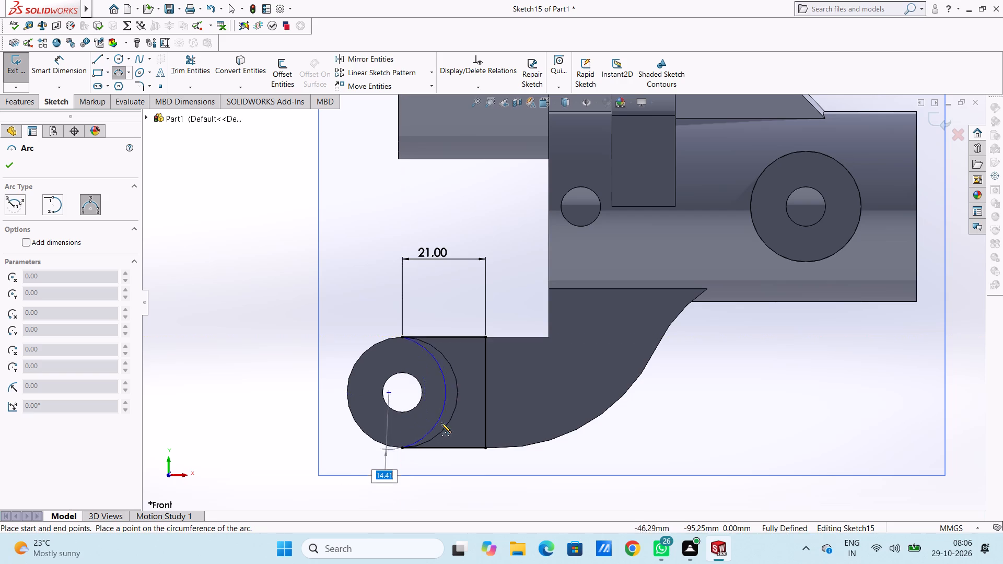
pyautogui.click(455, 412)
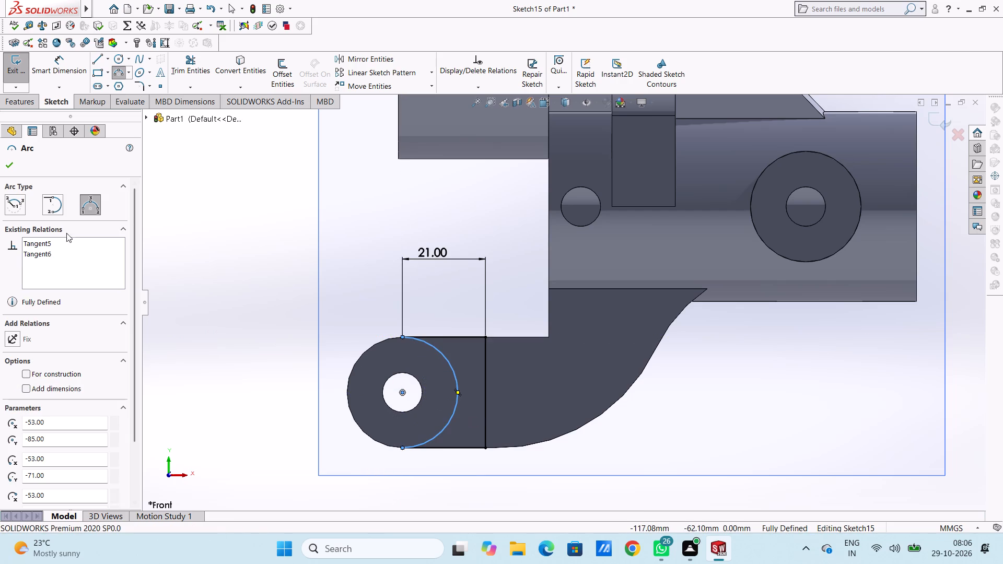
# Cut-extrude the closed profile between the end boss and the arm 24 mm with the Mid Plane condition, keeping all bodies.
pyautogui.click(2, 165)
pyautogui.click(213, 231)
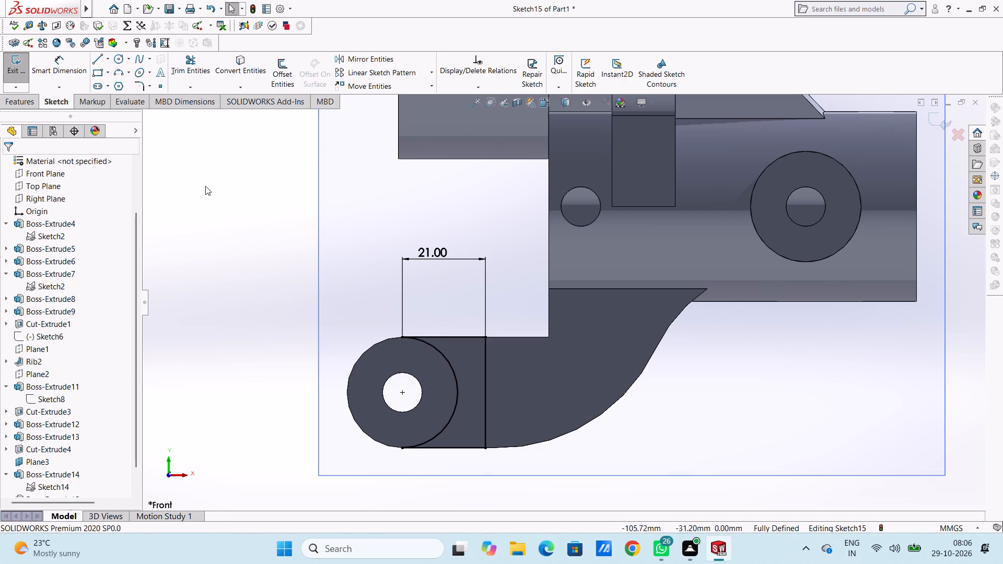
pyautogui.moveTo(246, 252); pyautogui.dragTo(277, 291, button='middle')
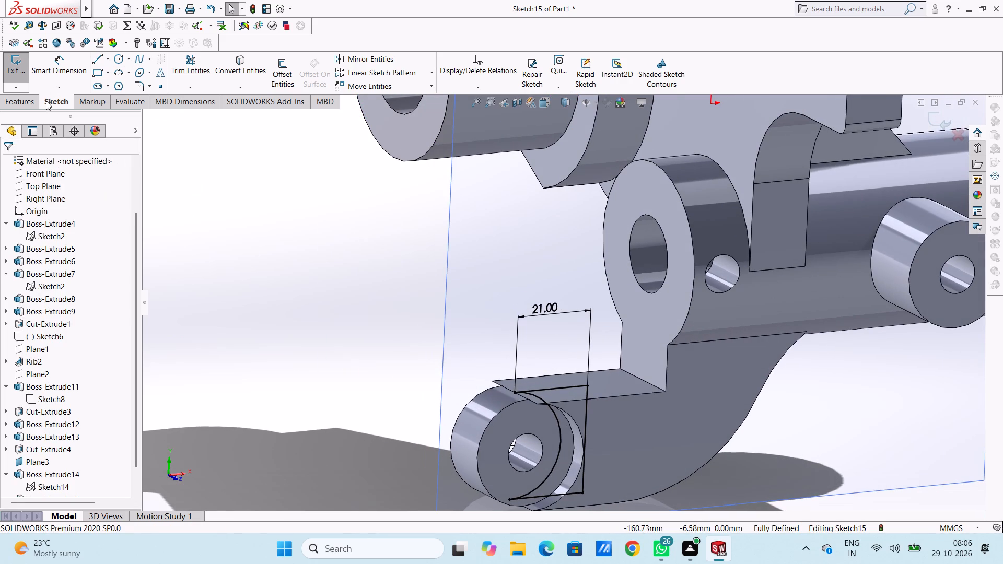
pyautogui.click(29, 102)
pyautogui.click(183, 68)
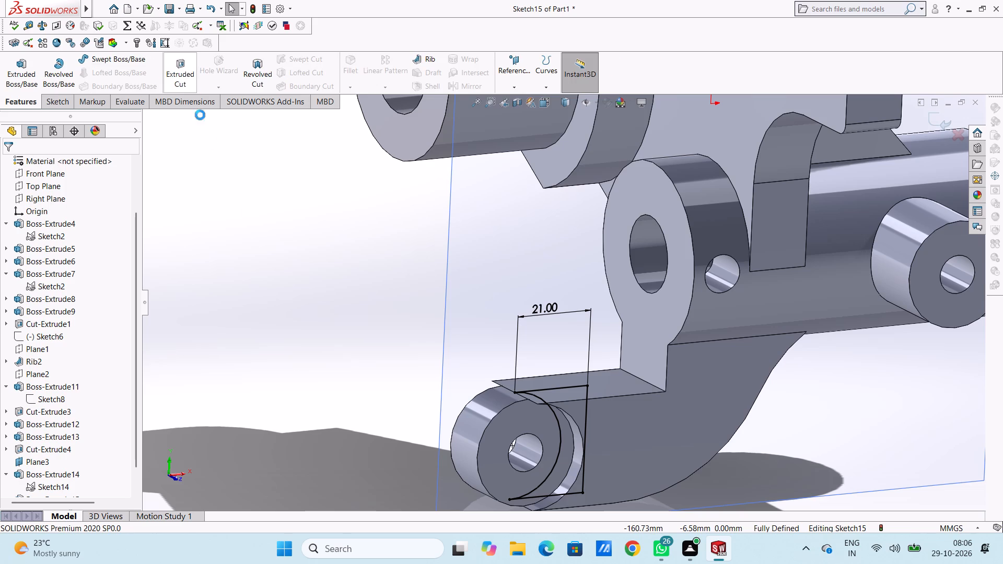
pyautogui.click(91, 238)
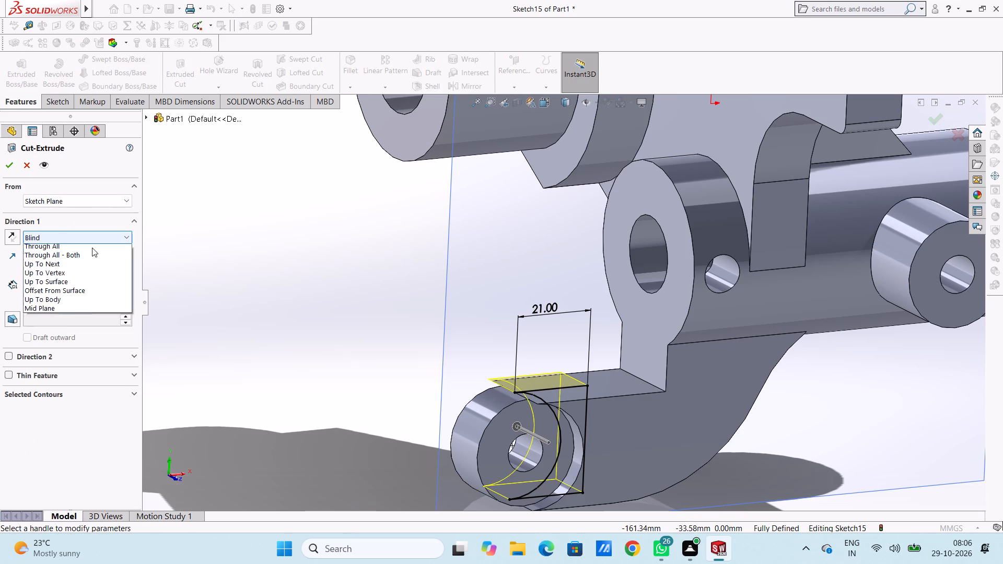
pyautogui.click(92, 320)
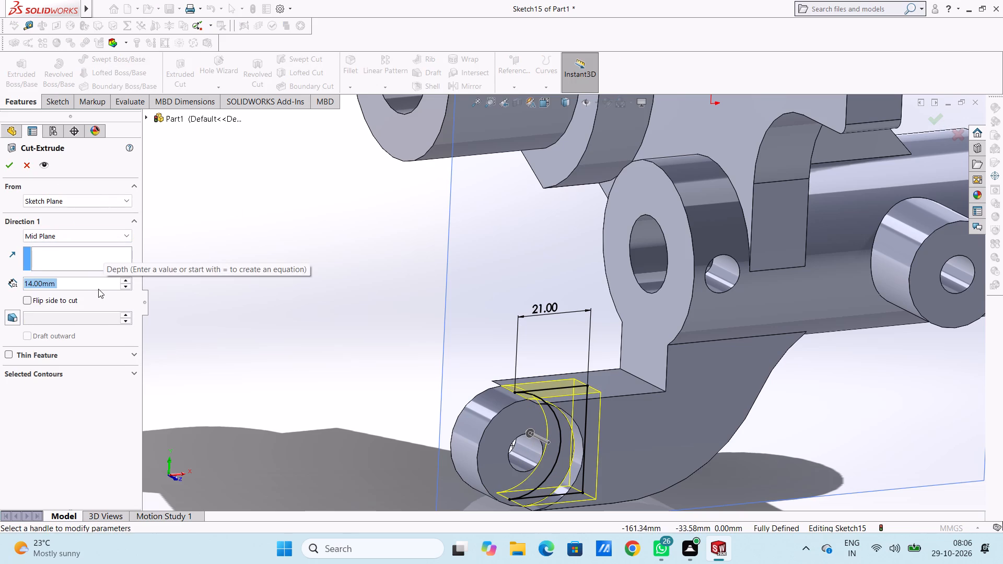
pyautogui.write('24')
pyautogui.press('Return')
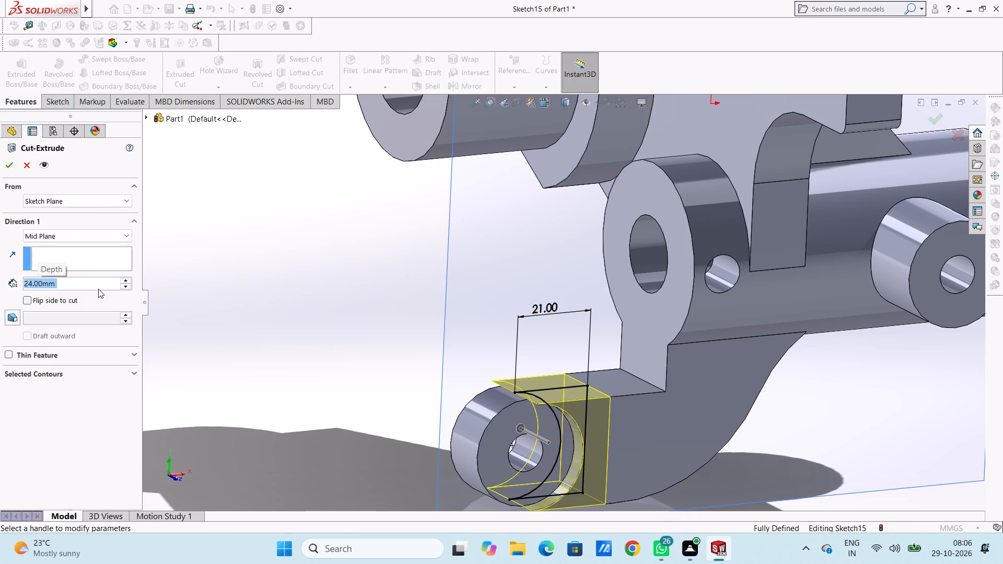
pyautogui.click(13, 169)
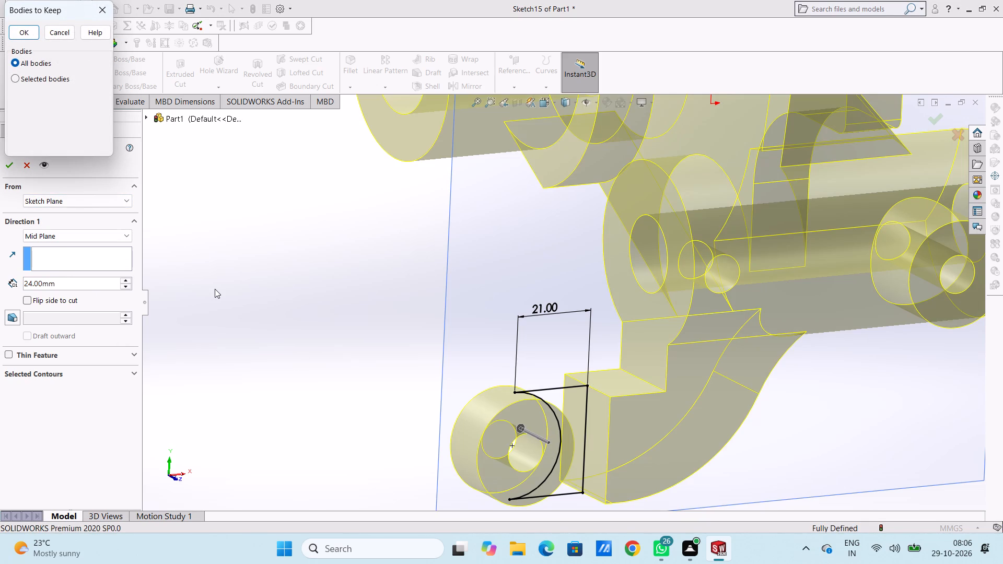
pyautogui.click(26, 33)
pyautogui.click(272, 269)
# Reuse Sketch15 of the cut to extrude a merged boss 14 mm Mid Plane between the end boss and the arm.
pyautogui.scroll(4, 287, 340)
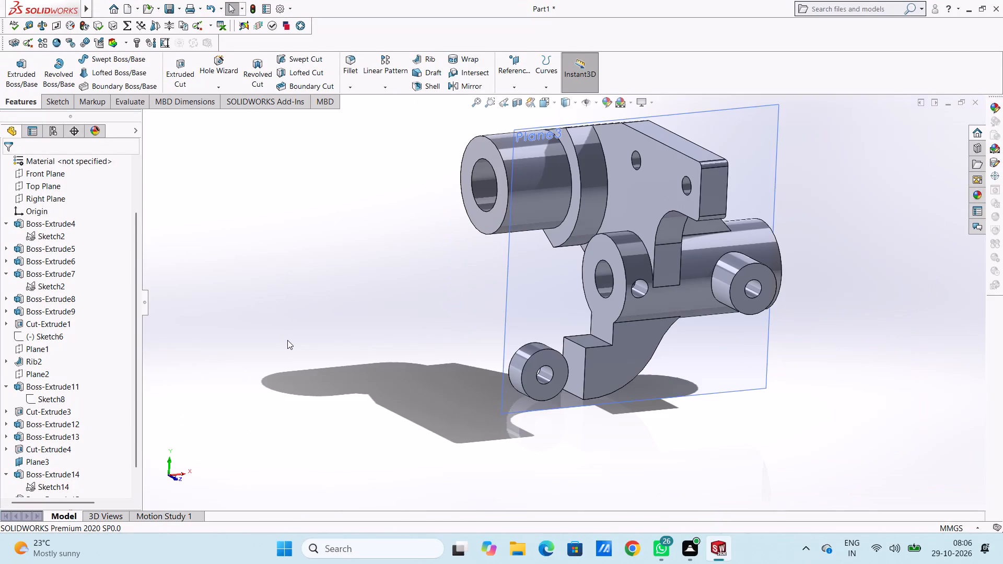
pyautogui.scroll(-5, 139, 438)
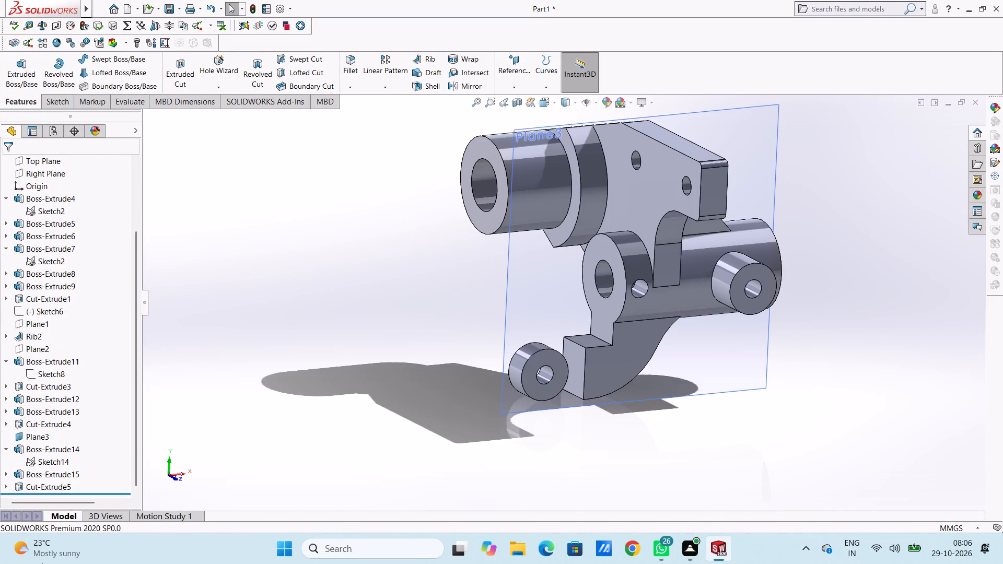
pyautogui.click(4, 484)
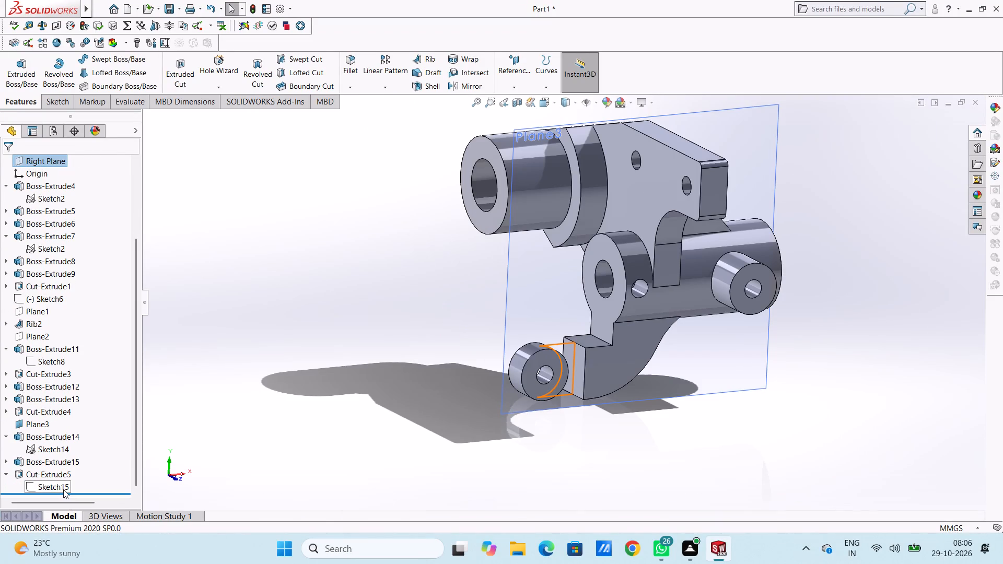
pyautogui.click(63, 489)
pyautogui.click(28, 65)
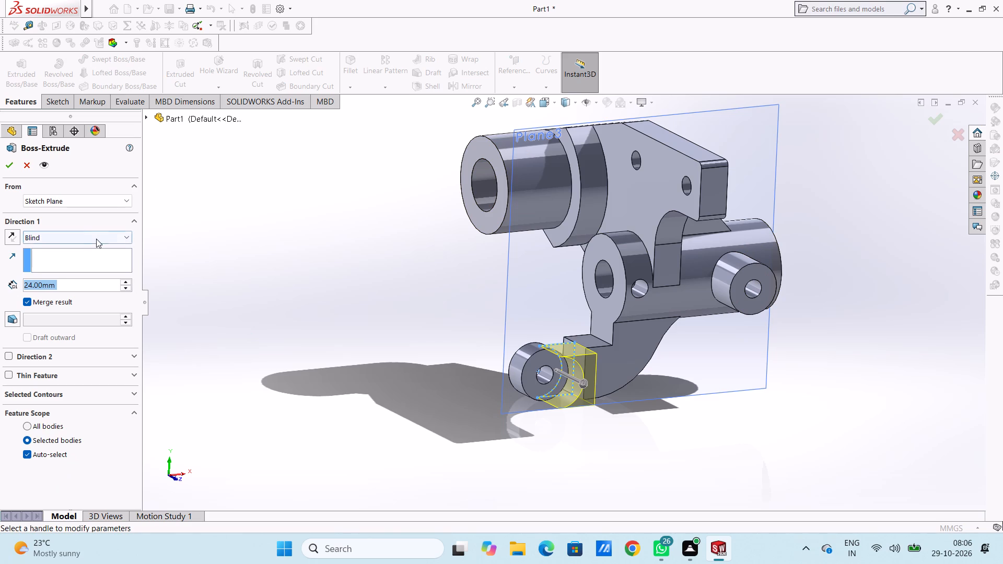
pyautogui.click(96, 239)
pyautogui.click(69, 303)
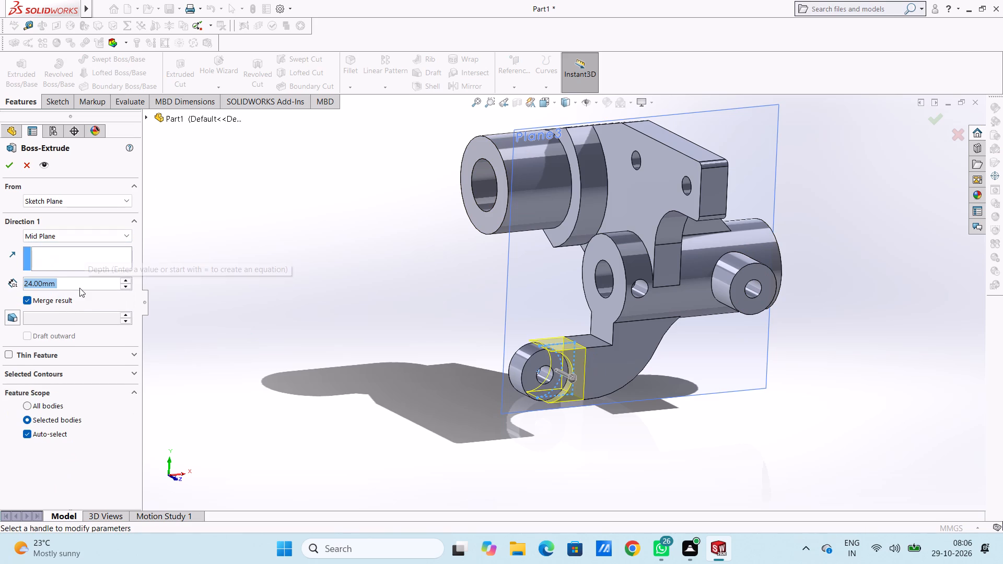
pyautogui.write('14')
pyautogui.press('Return')
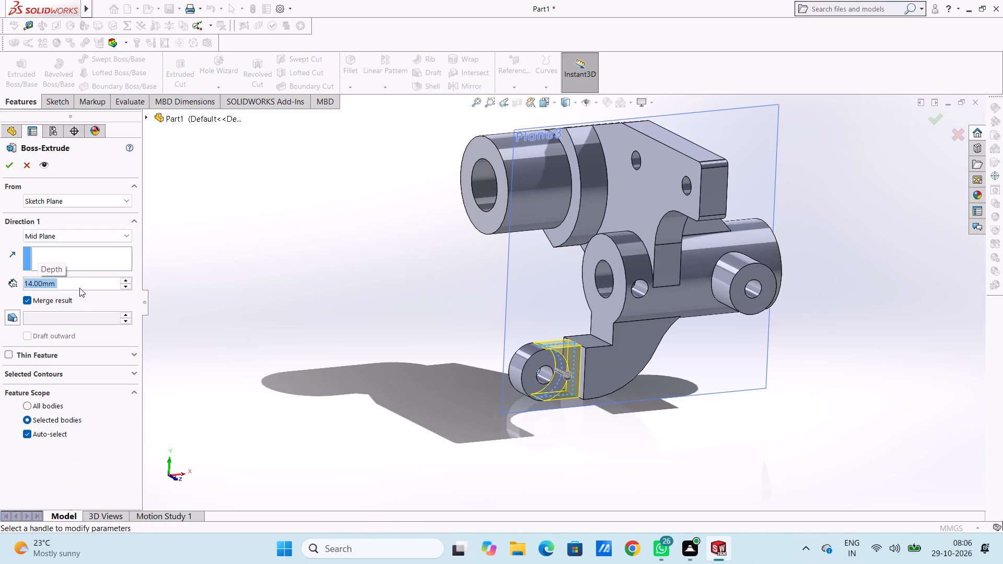
pyautogui.click(11, 166)
pyautogui.click(264, 296)
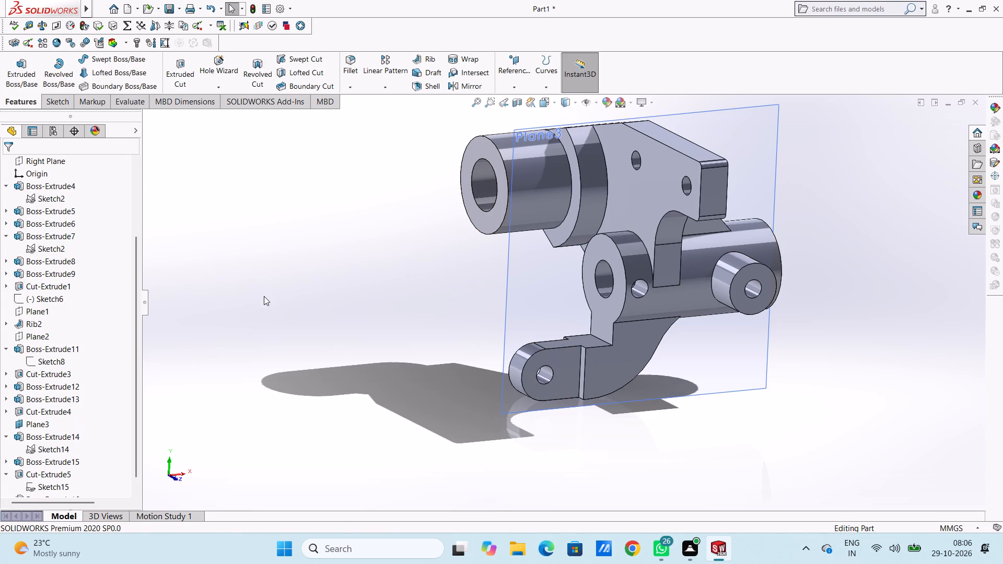
# Examine the thinned arm end and its boss, along with the rest of the bracket, from several angles.
pyautogui.moveTo(313, 366); pyautogui.dragTo(297, 351, button='middle')
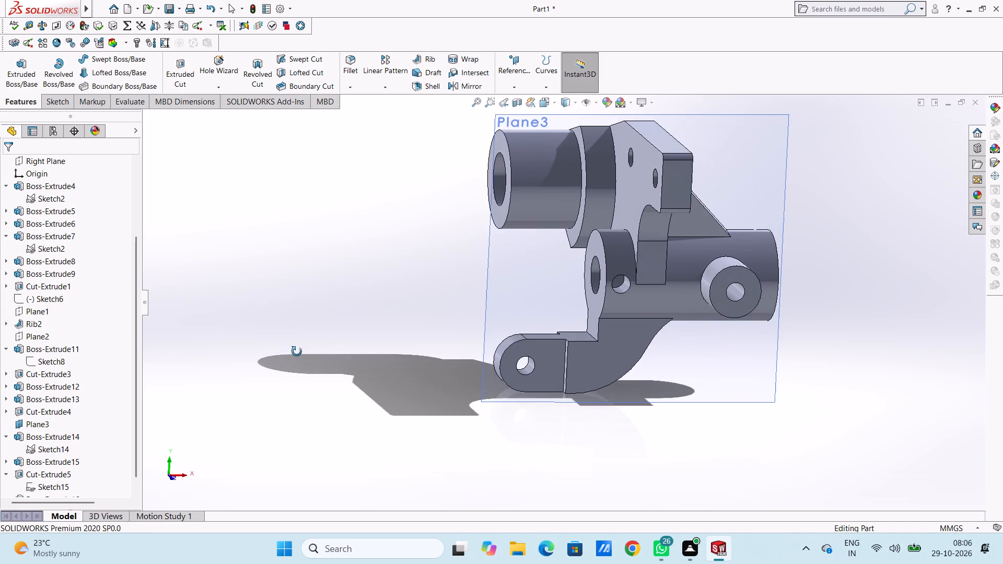
pyautogui.moveTo(297, 351); pyautogui.dragTo(279, 354, button='middle')
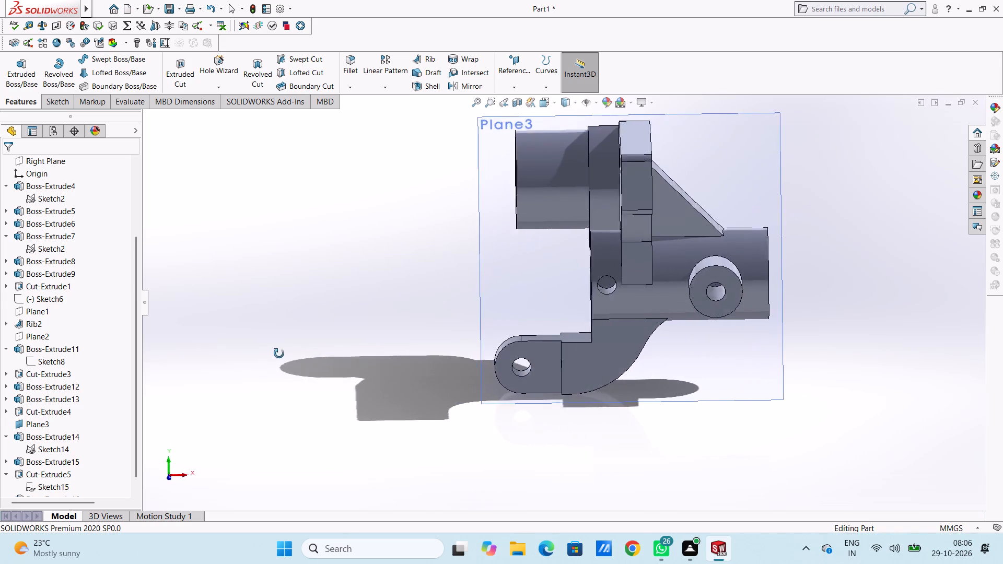
pyautogui.moveTo(279, 354); pyautogui.dragTo(290, 372, button='middle')
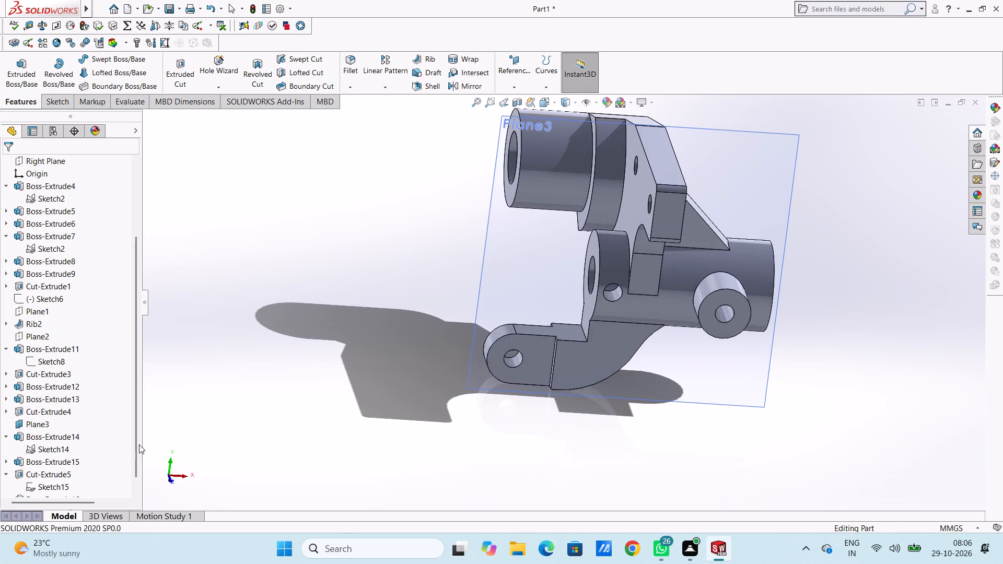
pyautogui.scroll(-5, 157, 382)
pyautogui.scroll(5, 144, 389)
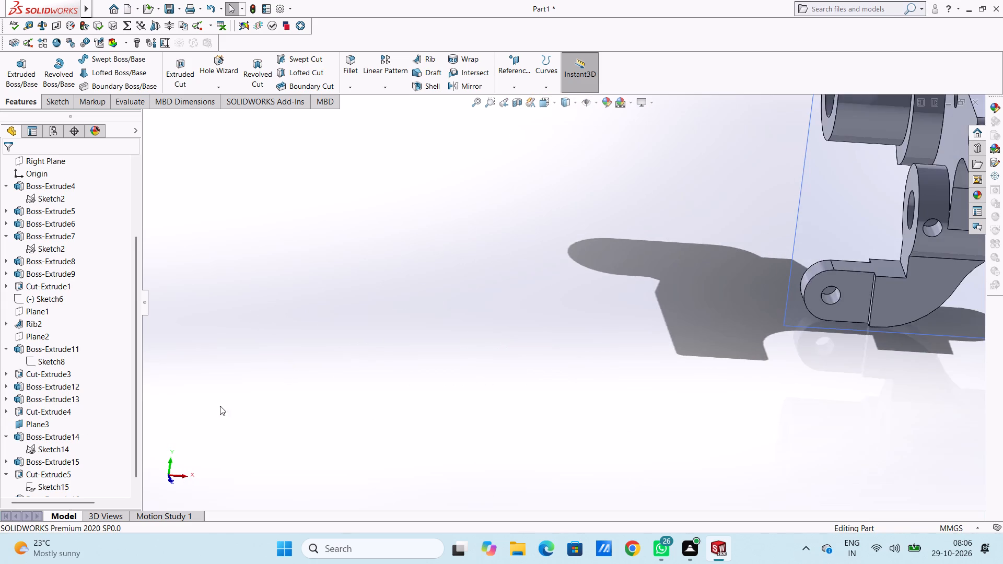
pyautogui.scroll(4, 609, 369)
pyautogui.scroll(-2, 812, 218)
pyautogui.moveTo(812, 331); pyautogui.dragTo(852, 267, button='middle')
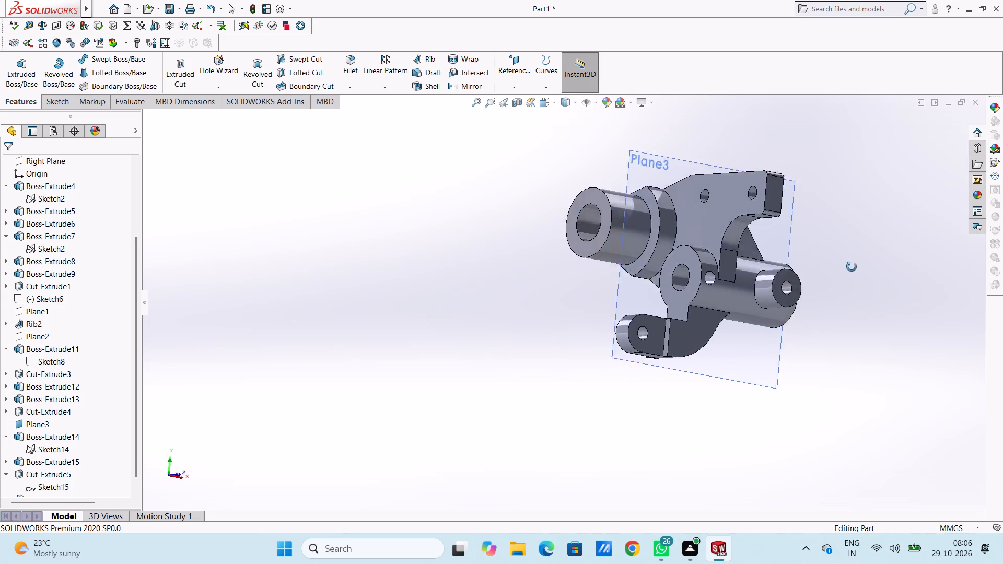
pyautogui.moveTo(852, 267); pyautogui.dragTo(826, 327, button='middle')
pyautogui.scroll(3, 762, 184)
pyautogui.scroll(-1, 693, 271)
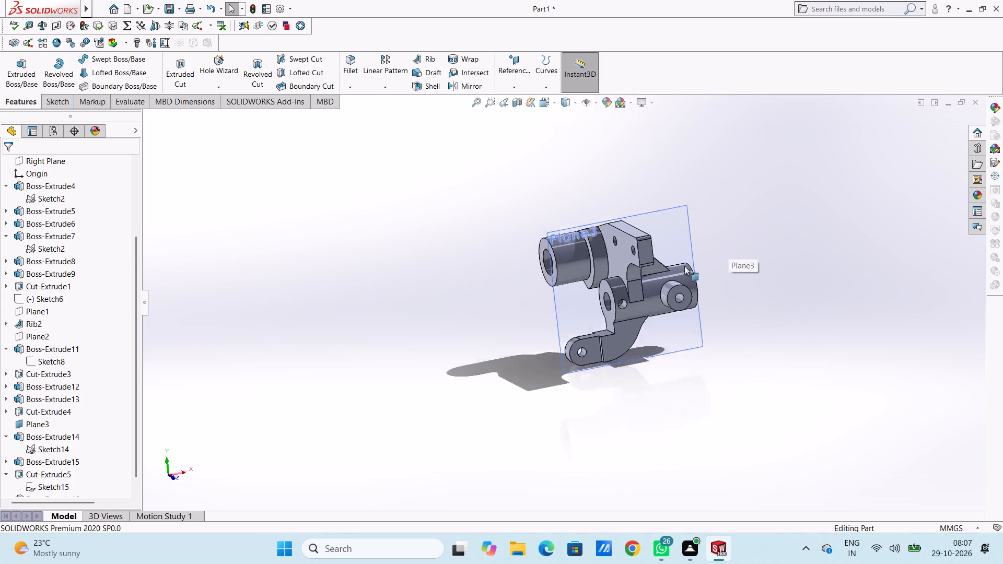
pyautogui.scroll(-2, 684, 266)
pyautogui.scroll(-2, 549, 276)
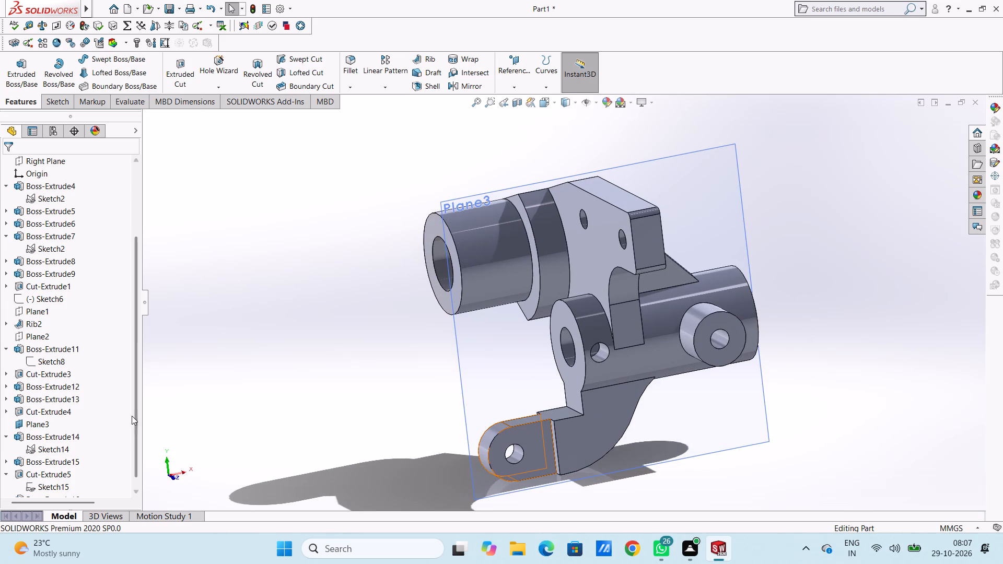
# Hide Plane3.
pyautogui.scroll(-5, 134, 417)
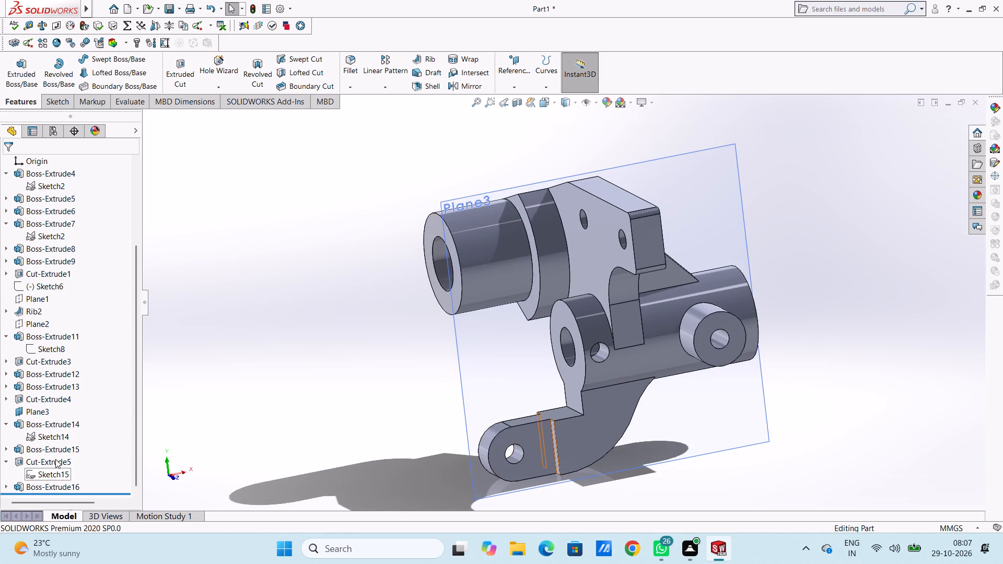
pyautogui.click(50, 414)
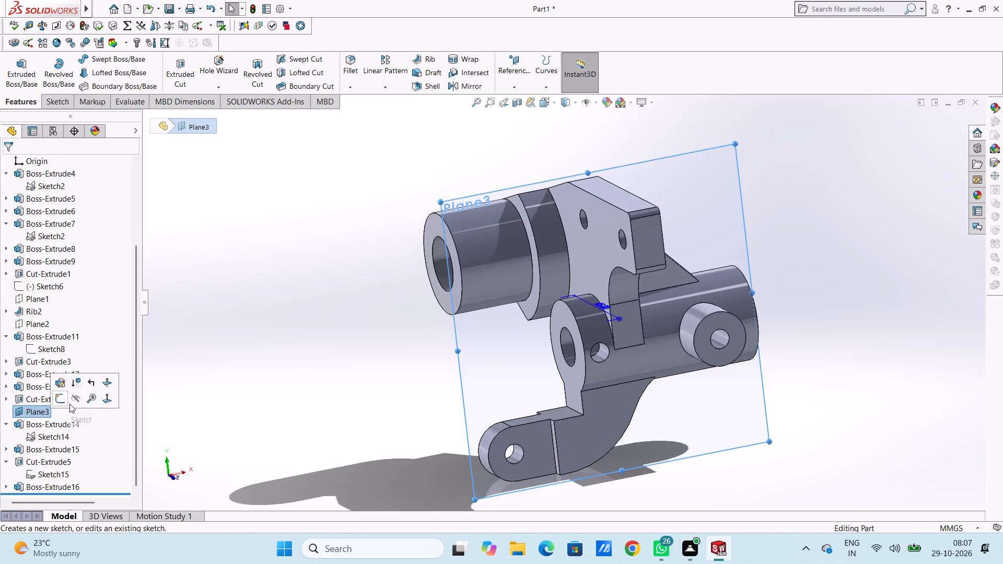
pyautogui.click(69, 404)
# Create a reference plane from the Front Plane with a 0 mm offset.
pyautogui.moveTo(273, 393); pyautogui.dragTo(318, 380, button='middle')
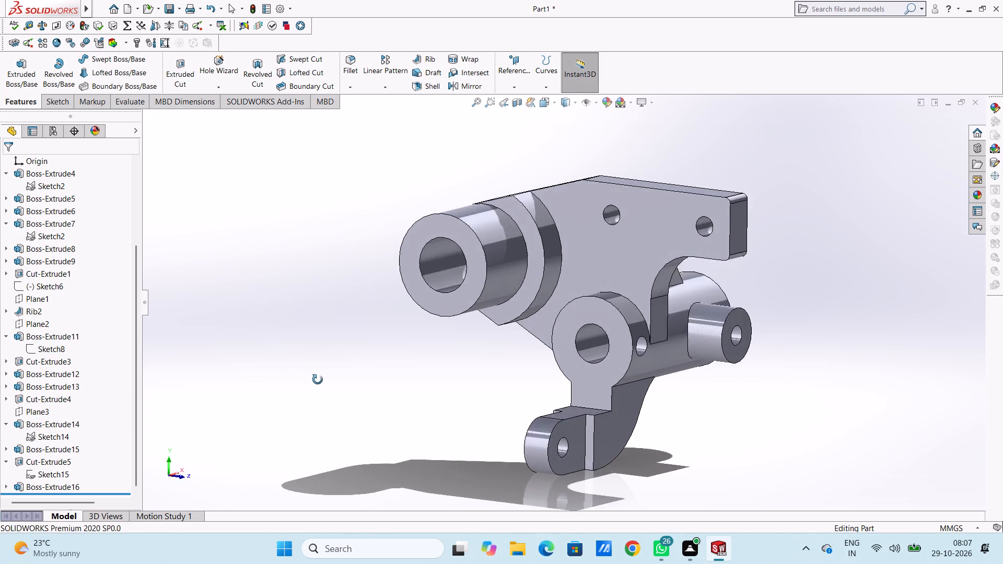
pyautogui.moveTo(318, 380); pyautogui.dragTo(238, 365, button='middle')
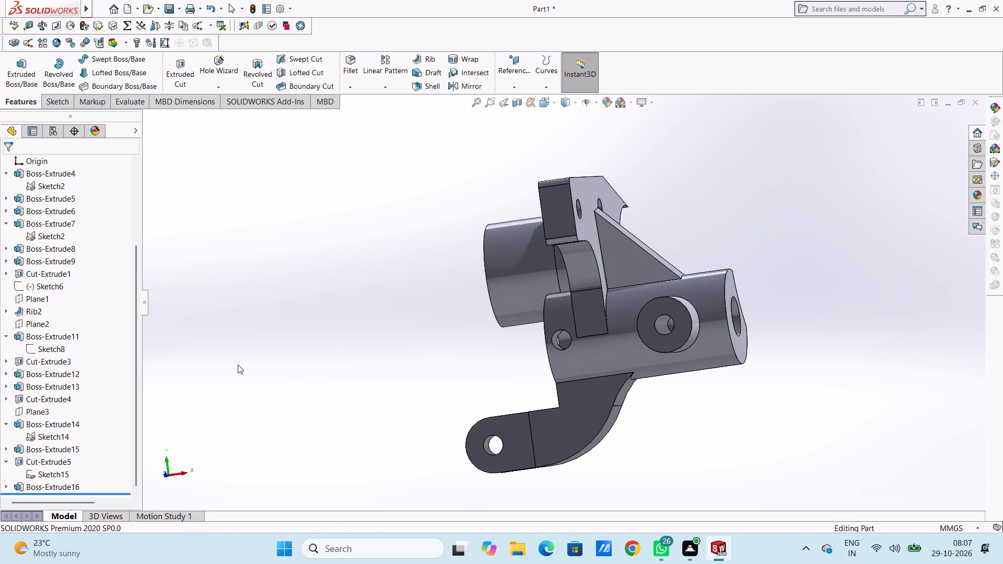
pyautogui.moveTo(239, 365); pyautogui.dragTo(302, 352, button='middle')
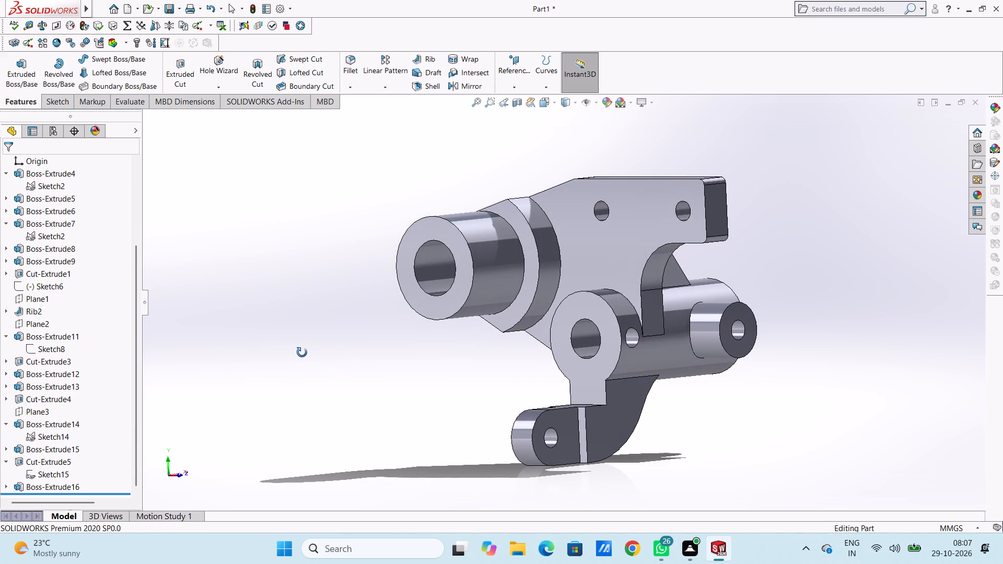
pyautogui.moveTo(302, 352); pyautogui.dragTo(327, 349, button='middle')
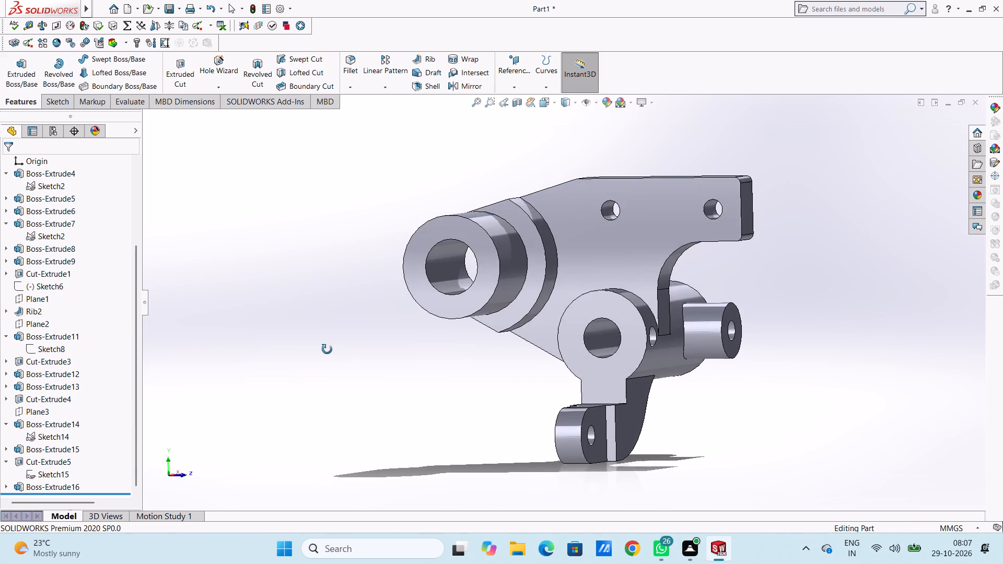
pyautogui.moveTo(327, 349); pyautogui.dragTo(263, 385, button='middle')
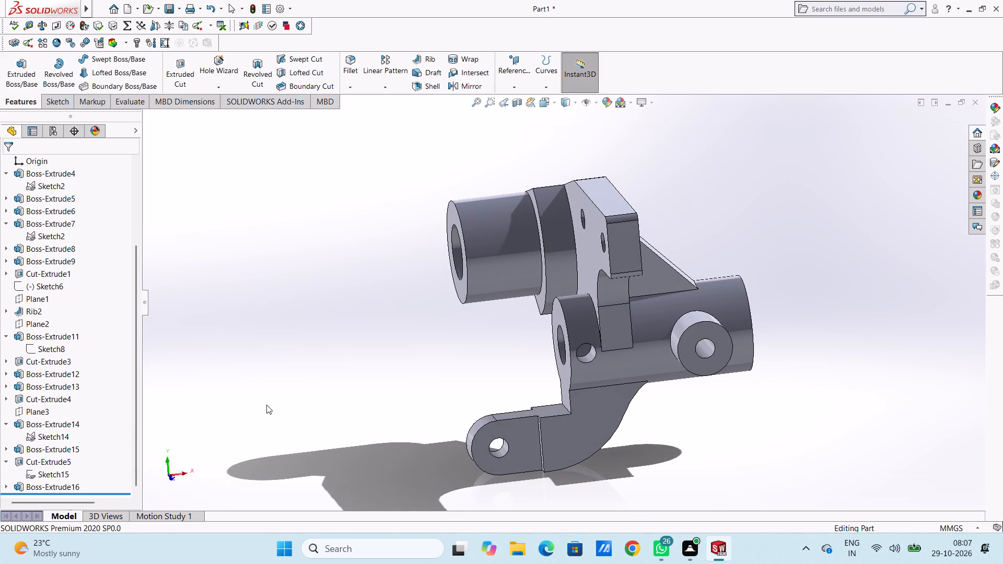
pyautogui.hotkey('ctrl', '5')
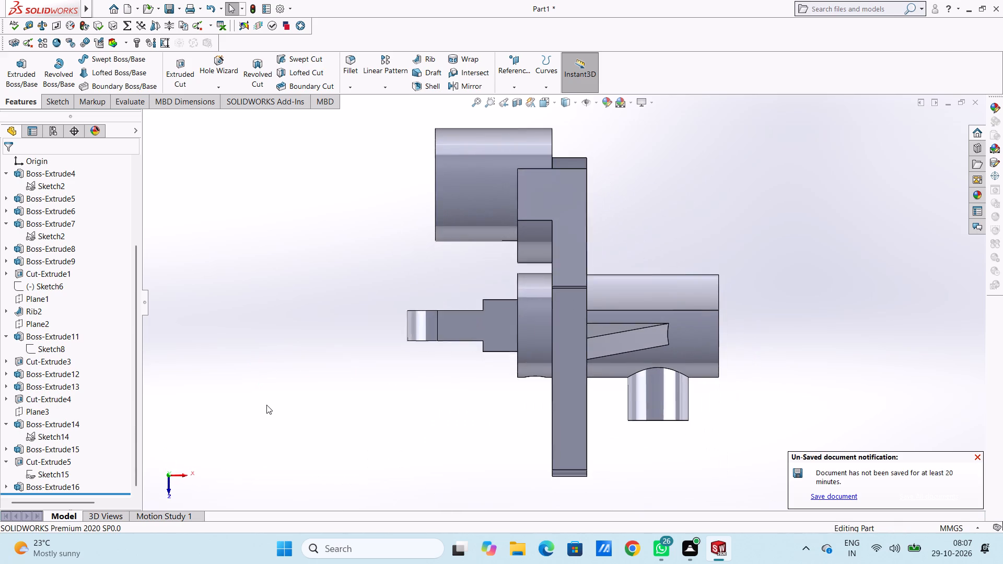
pyautogui.scroll(4, 452, 383)
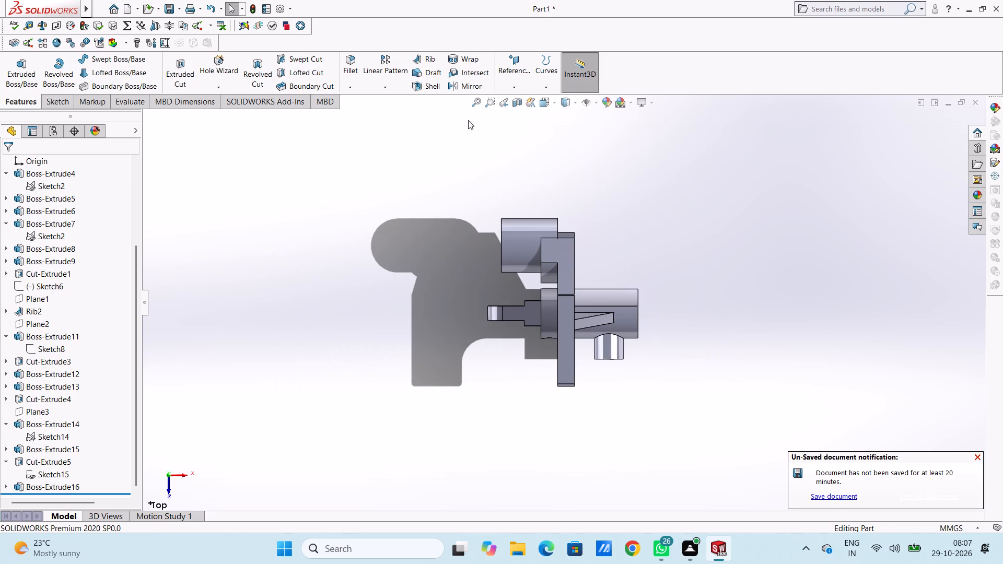
pyautogui.click(511, 68)
pyautogui.click(516, 97)
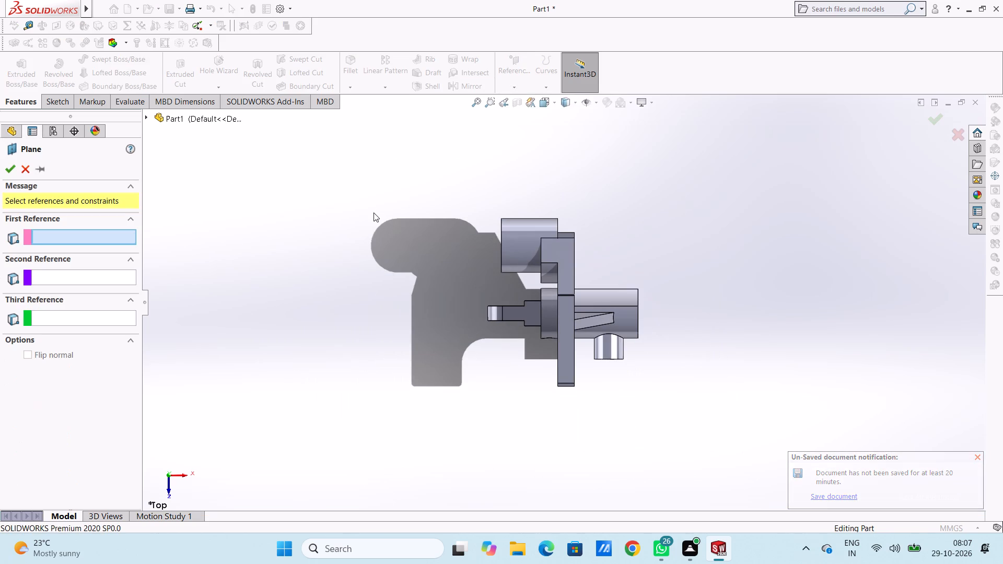
pyautogui.click(188, 119)
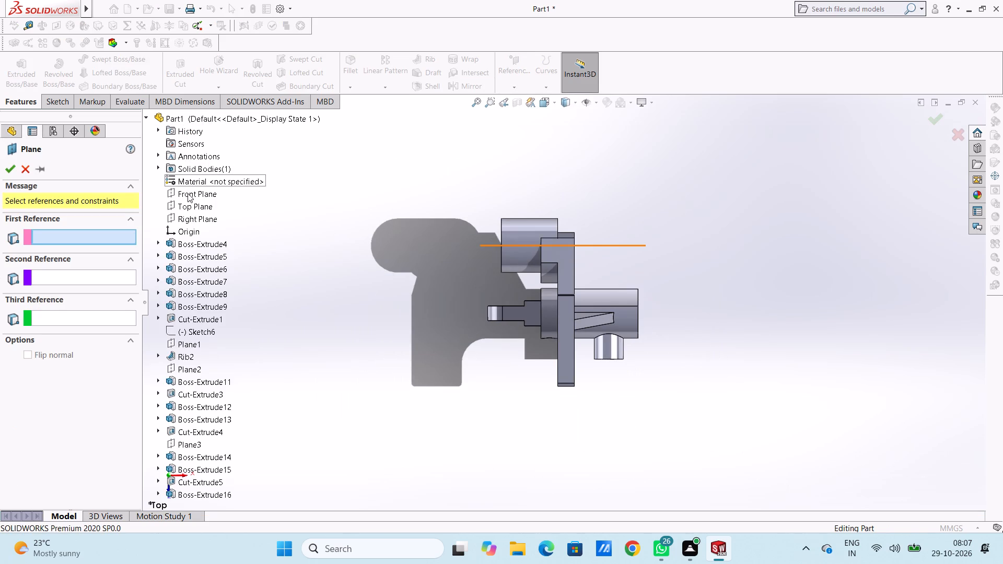
pyautogui.click(188, 193)
pyautogui.doubleClick(66, 332)
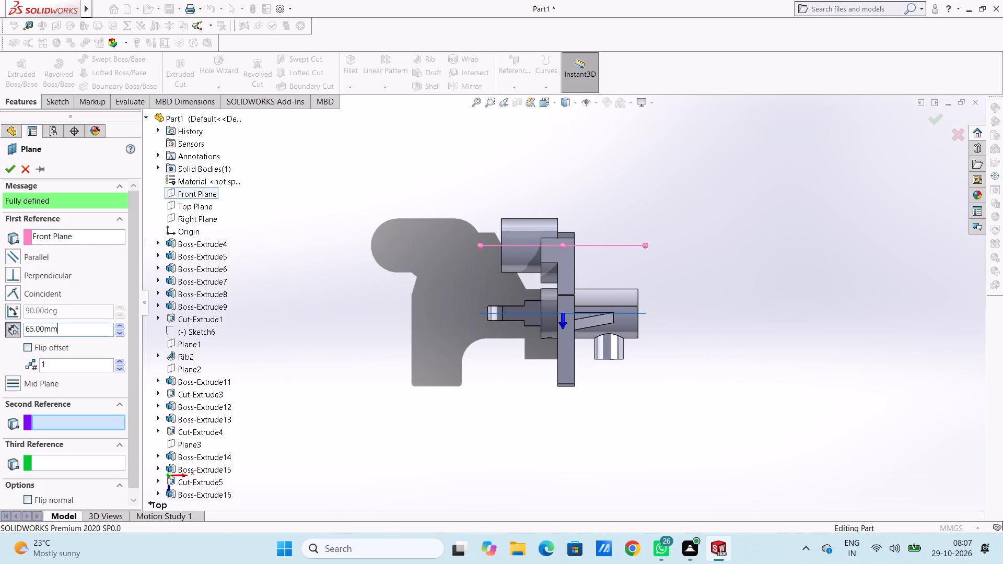
pyautogui.press('0')
pyautogui.press('Return')
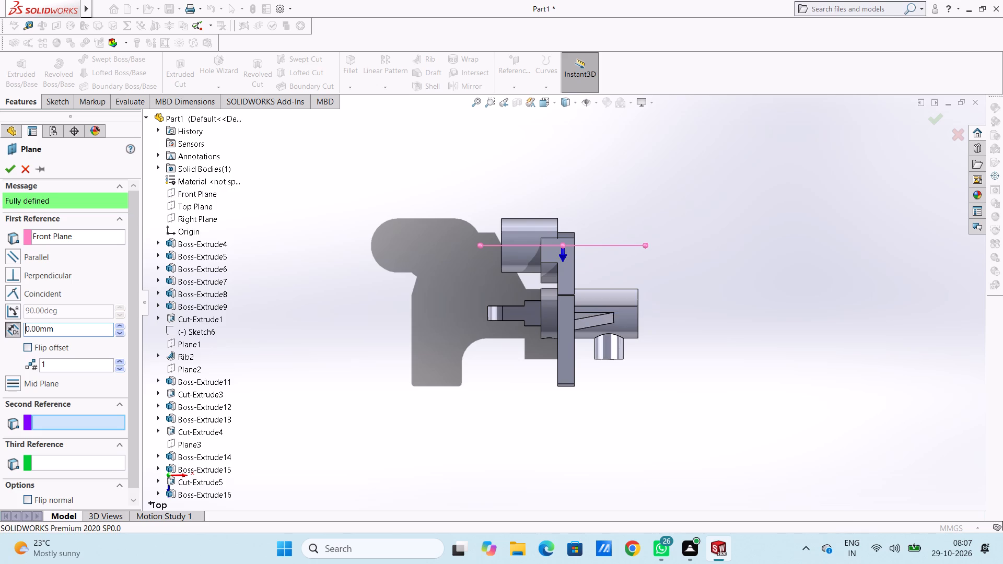
pyautogui.click(10, 166)
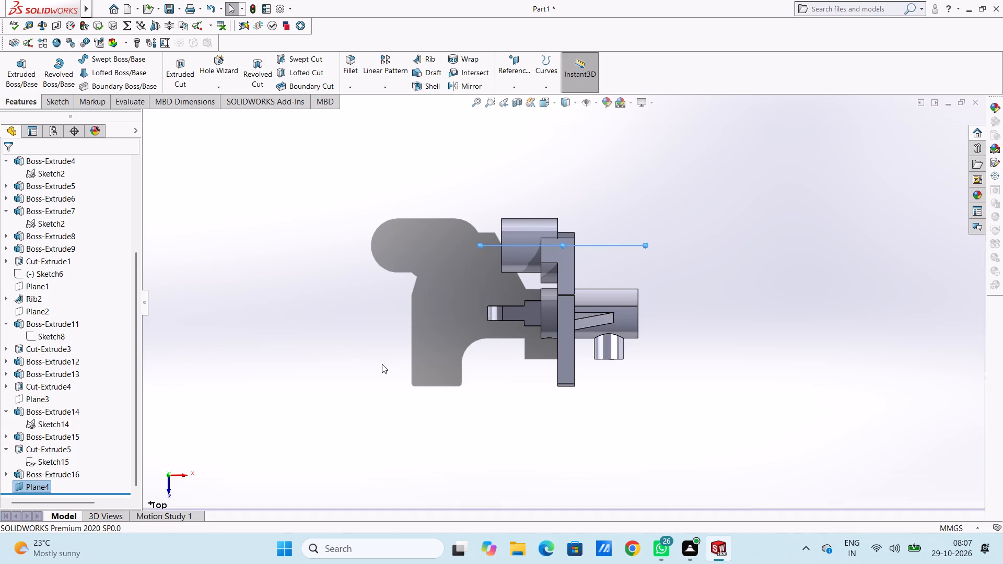
# On Plane4, sketch a circle about 17 mm in diameter over the large upper cylindrical boss, level with the origin.
pyautogui.click(382, 364)
pyautogui.hotkey('ctrl', '1')
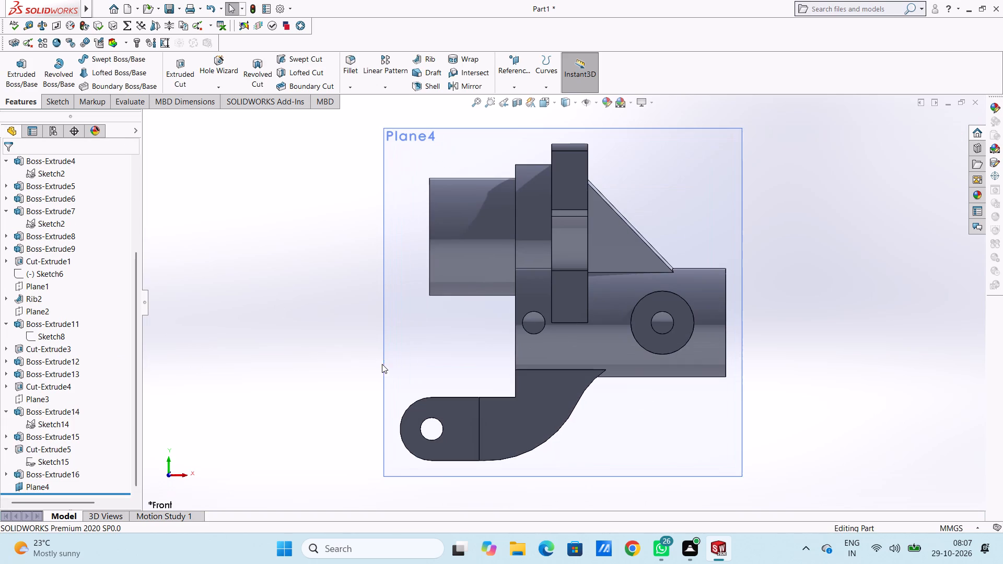
pyautogui.click(394, 178)
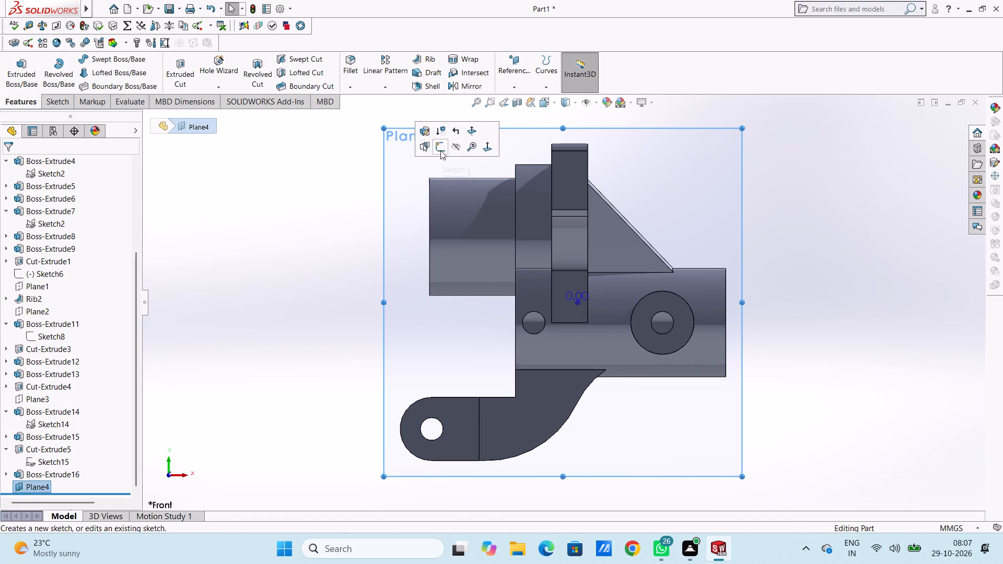
pyautogui.click(440, 149)
pyautogui.click(335, 204)
pyautogui.click(119, 60)
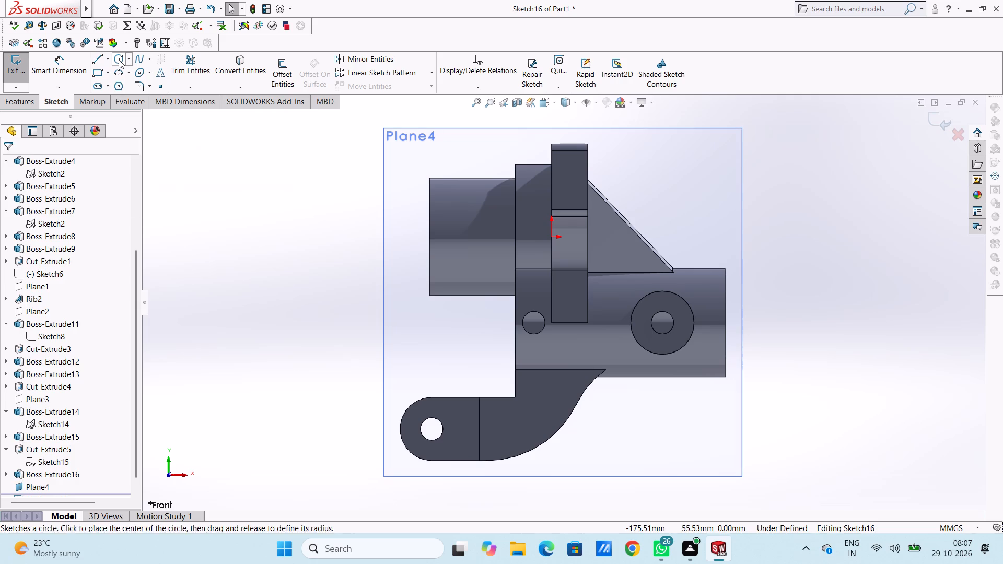
pyautogui.click(469, 235)
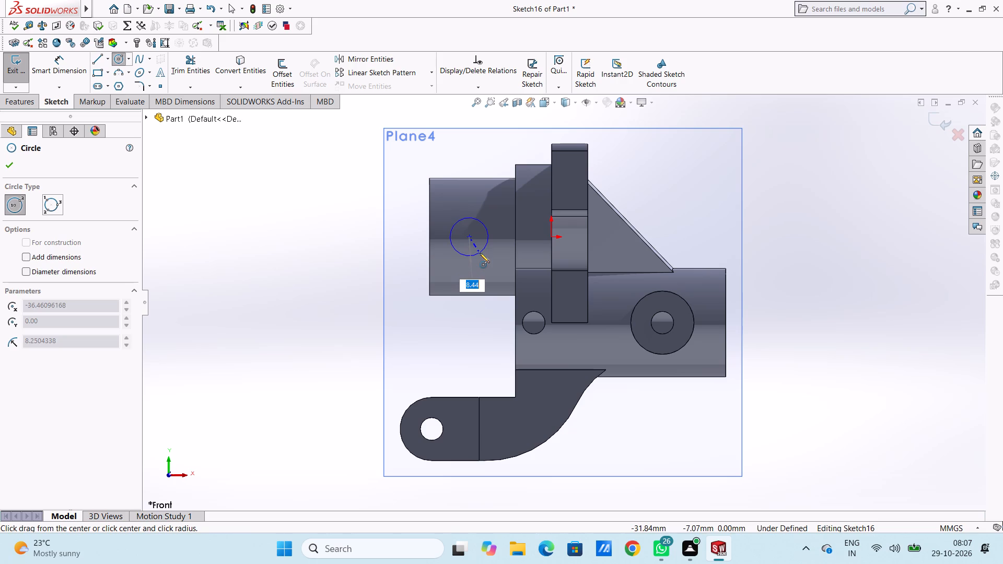
pyautogui.click(480, 253)
pyautogui.click(11, 166)
pyautogui.click(248, 238)
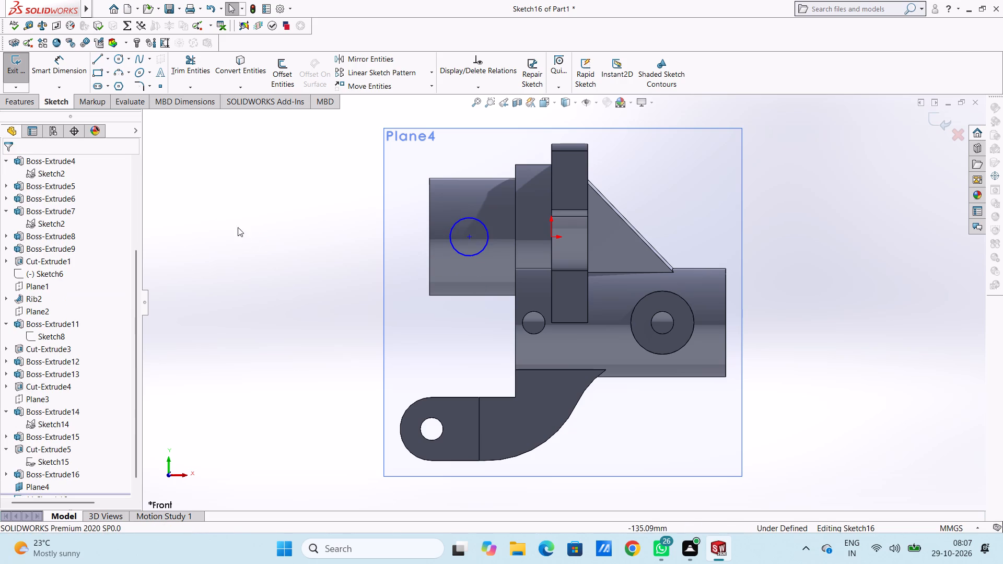
# Dimension the circle's diameter as 10 mm.
pyautogui.click(73, 70)
pyautogui.click(458, 220)
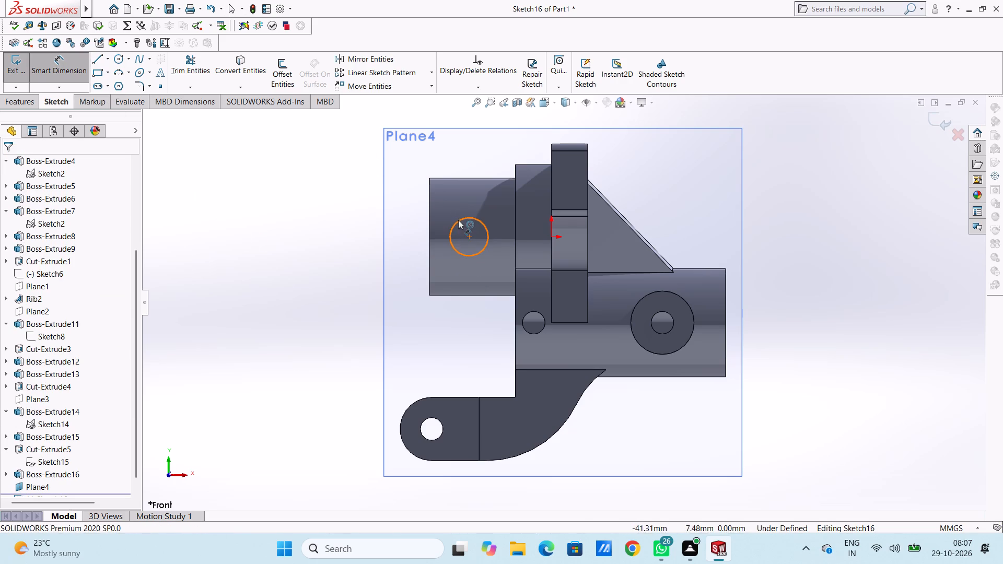
pyautogui.click(253, 191)
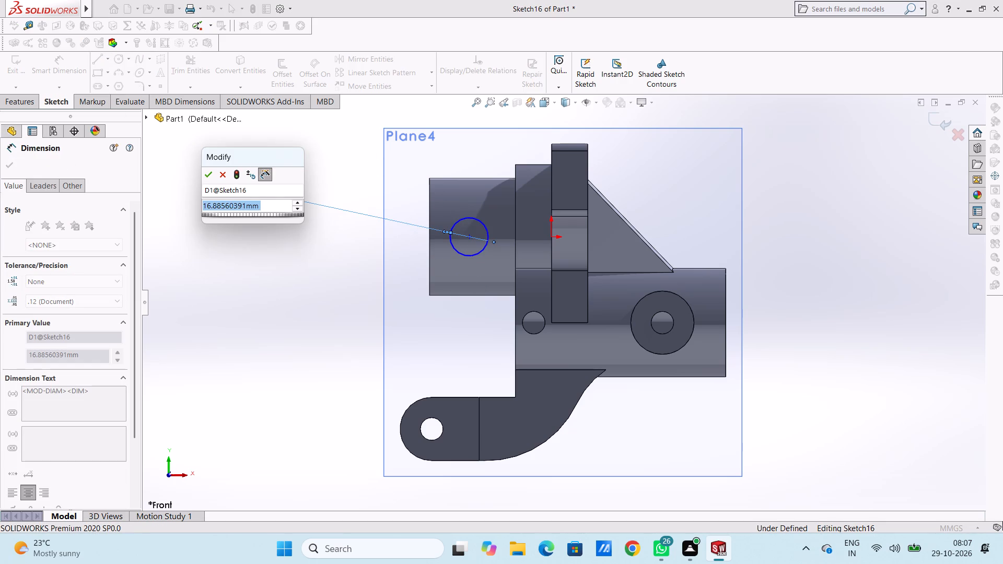
pyautogui.write('10')
pyautogui.press('Return')
pyautogui.click(290, 287)
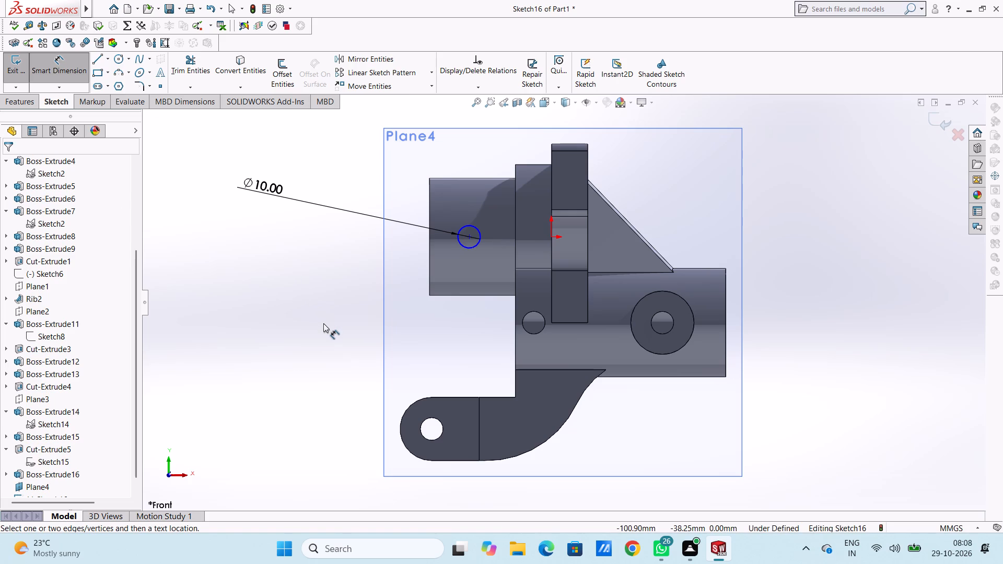
# Dimension the circle's centre 14 mm from the outer end edge of the upper cylindrical boss.
pyautogui.click(469, 237)
pyautogui.click(428, 259)
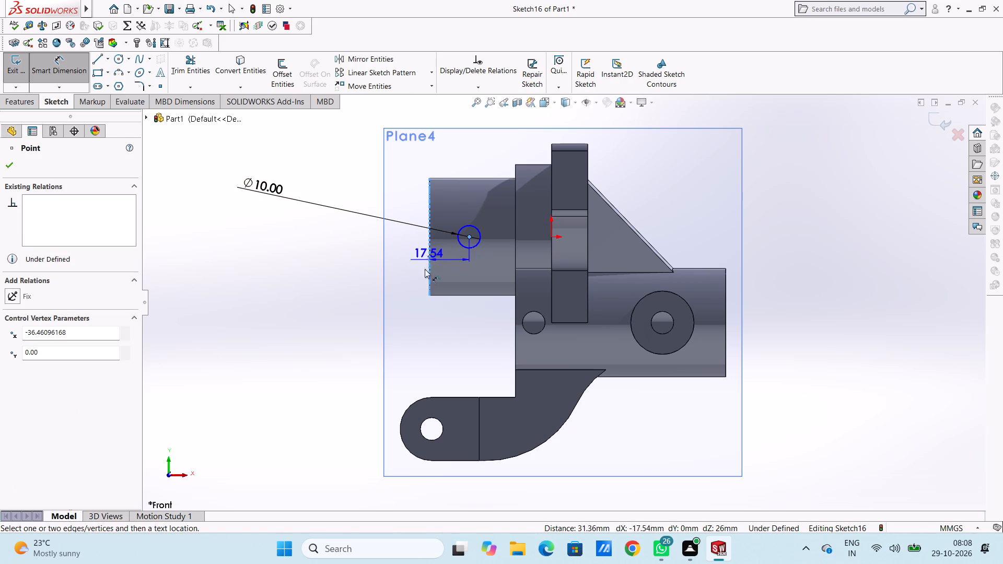
pyautogui.click(306, 356)
pyautogui.write('14')
pyautogui.press('Return')
pyautogui.moveTo(323, 254); pyautogui.dragTo(323, 260)
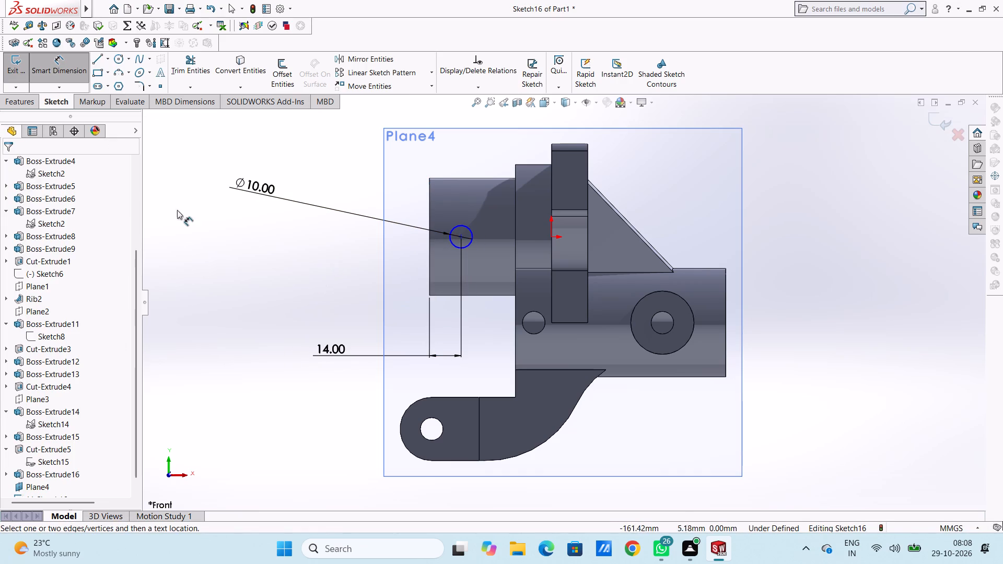
pyautogui.click(70, 74)
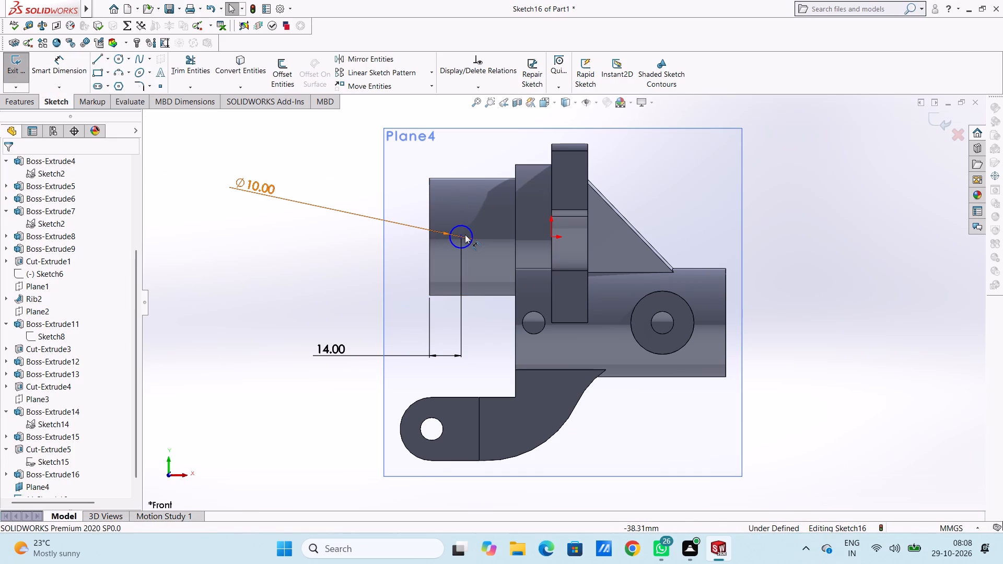
# Add a Horizontal relation between the circle's centre and the origin.
pyautogui.click(461, 236)
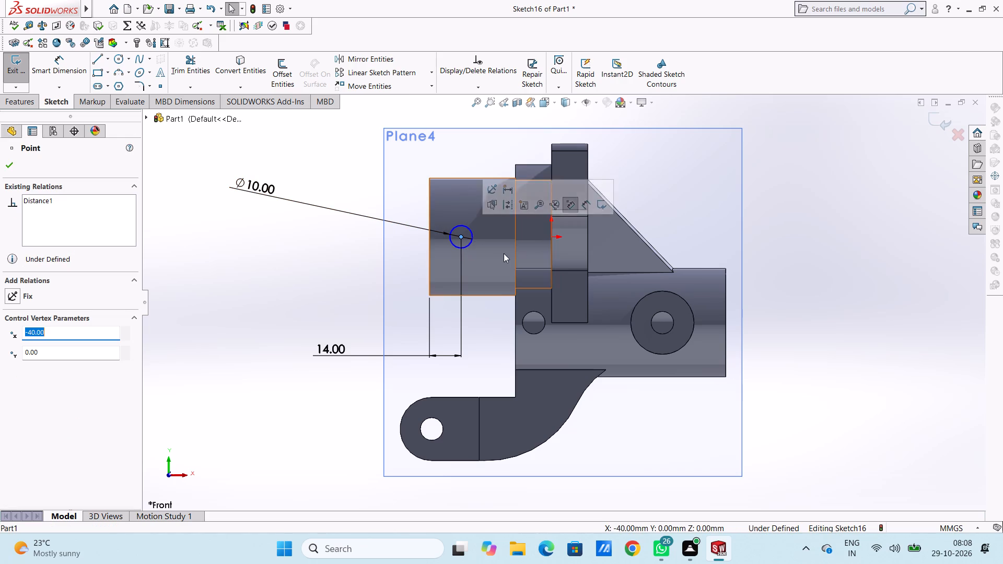
pyautogui.keyDown('ctrl'); pyautogui.click(549, 240); pyautogui.keyUp('ctrl')
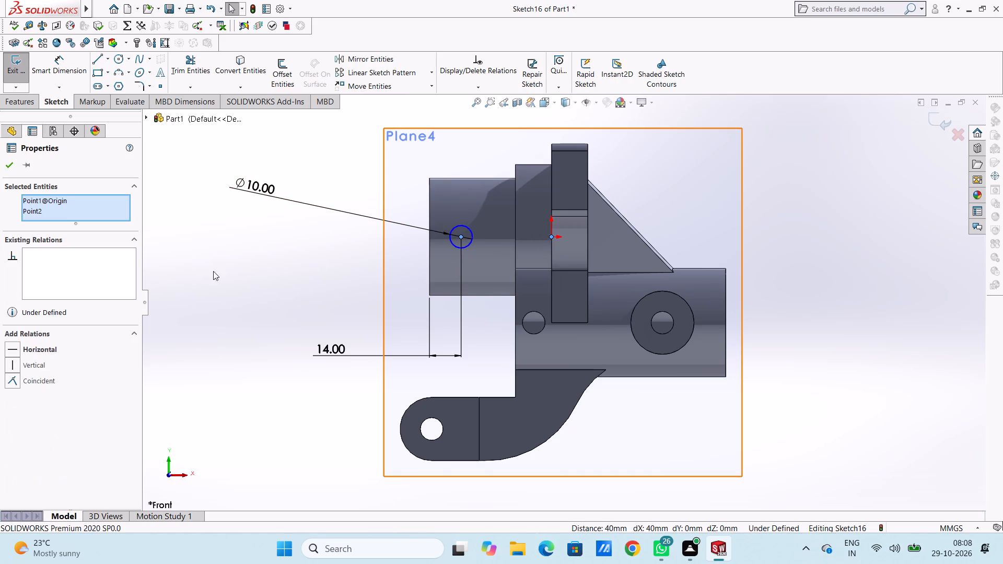
pyautogui.click(11, 347)
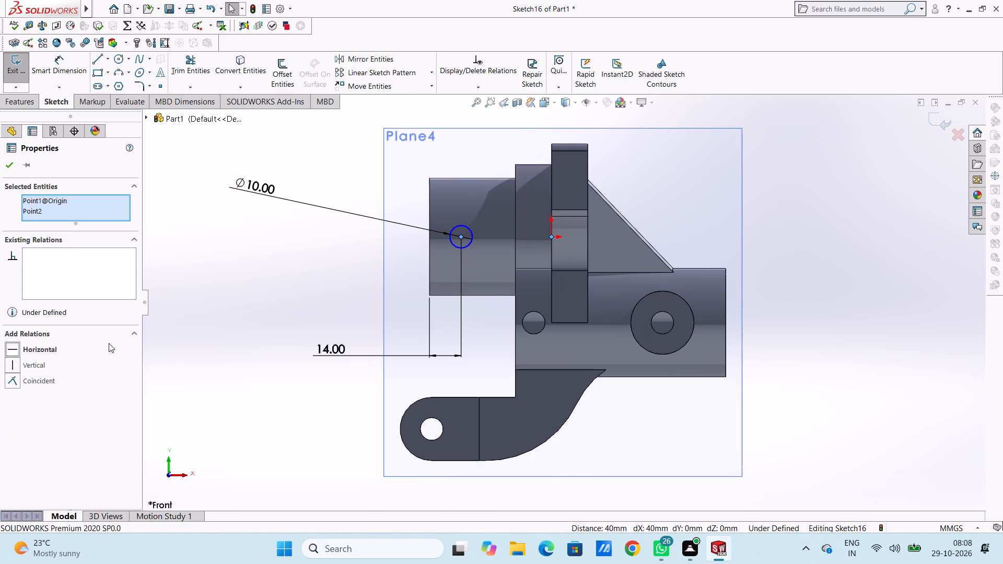
pyautogui.click(217, 309)
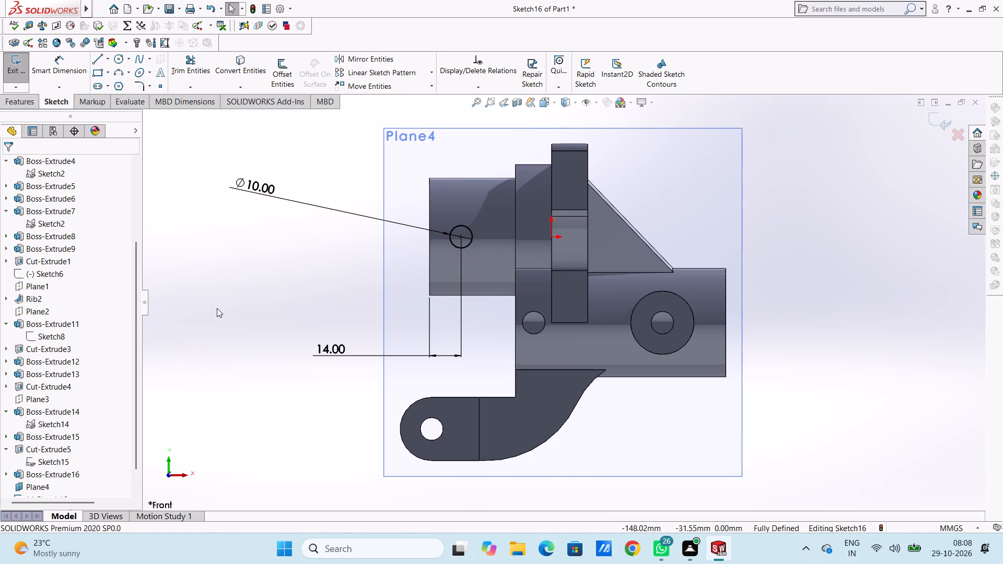
# Cut the 10 mm circle Blind 44 mm in the reversed direction through one wall of the upper cylindrical boss.
pyautogui.moveTo(223, 311); pyautogui.dragTo(284, 337, button='middle')
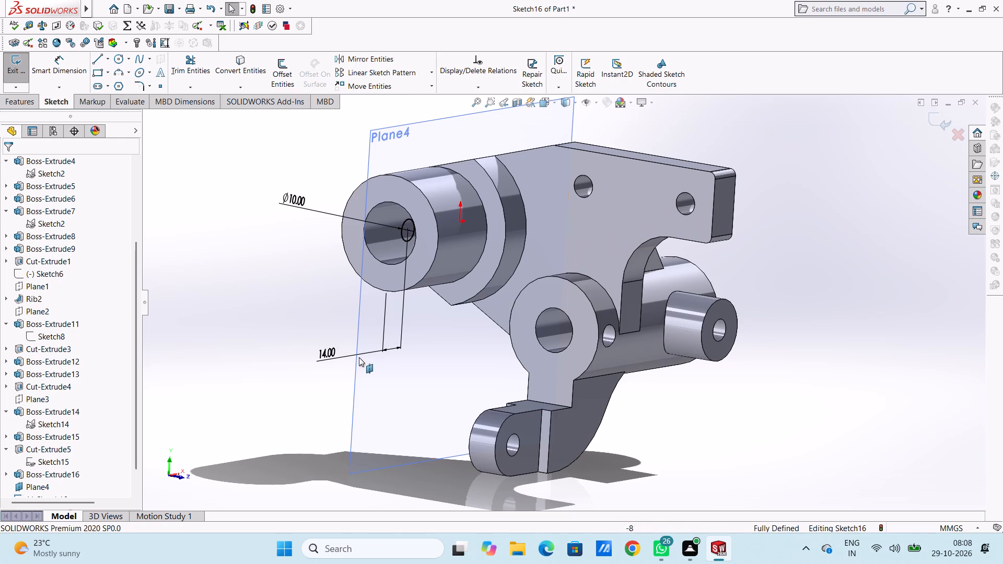
pyautogui.click(29, 103)
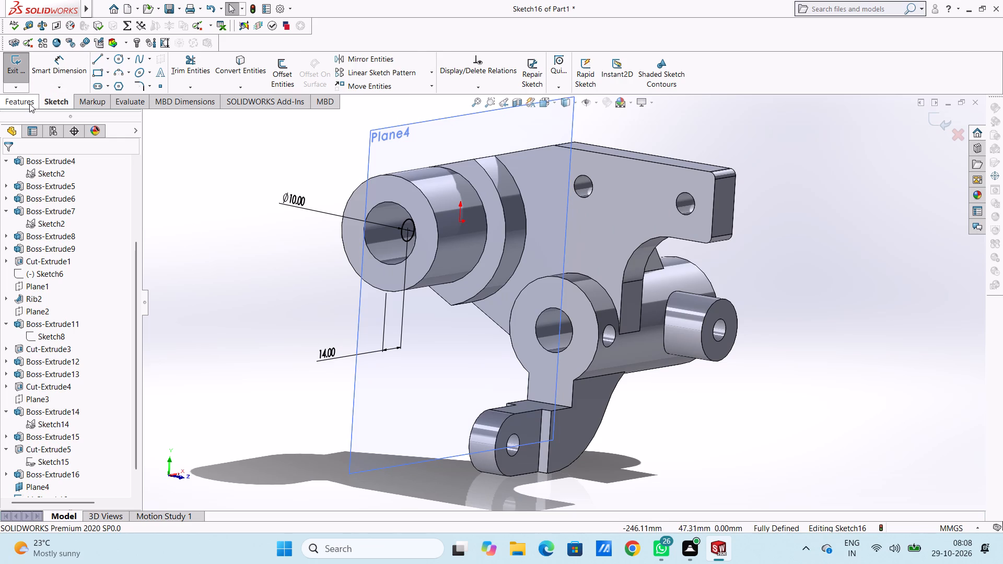
pyautogui.click(180, 76)
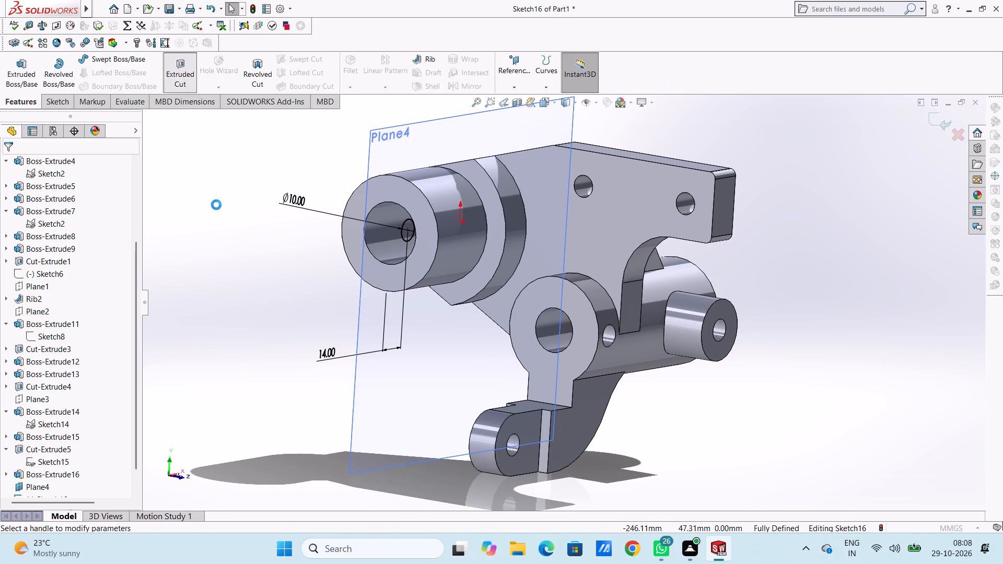
pyautogui.click(13, 238)
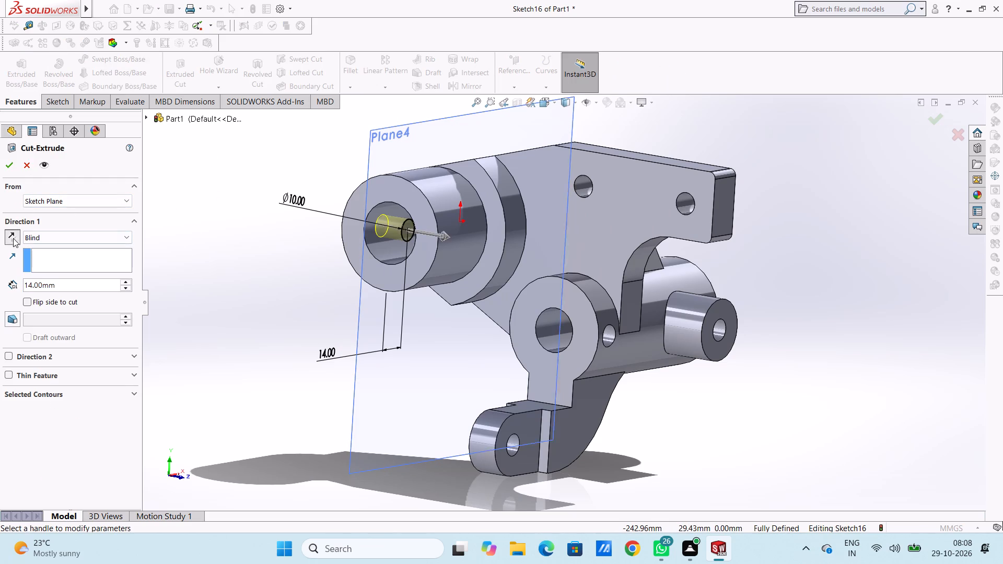
pyautogui.doubleClick(67, 283)
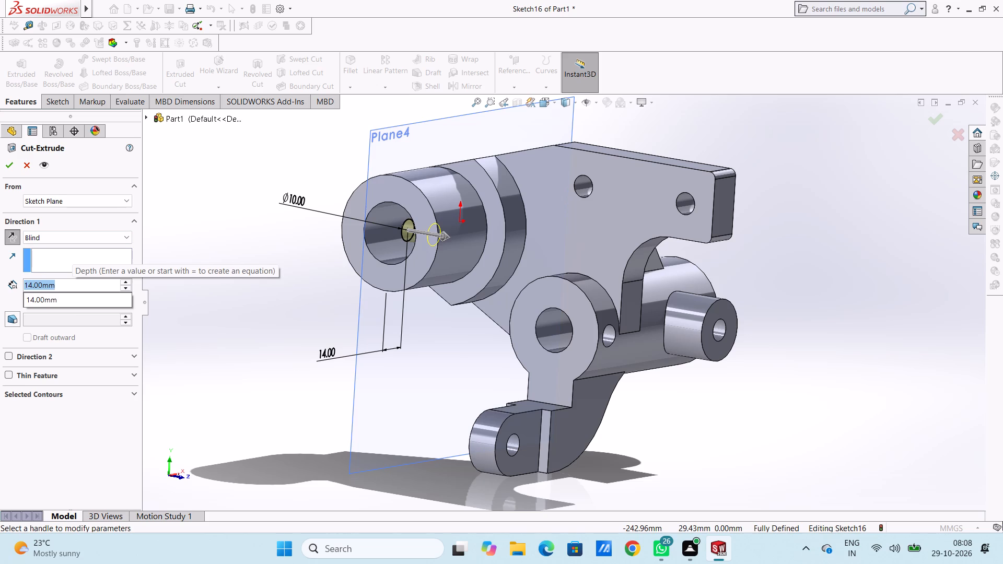
pyautogui.write('44')
pyautogui.press('Return')
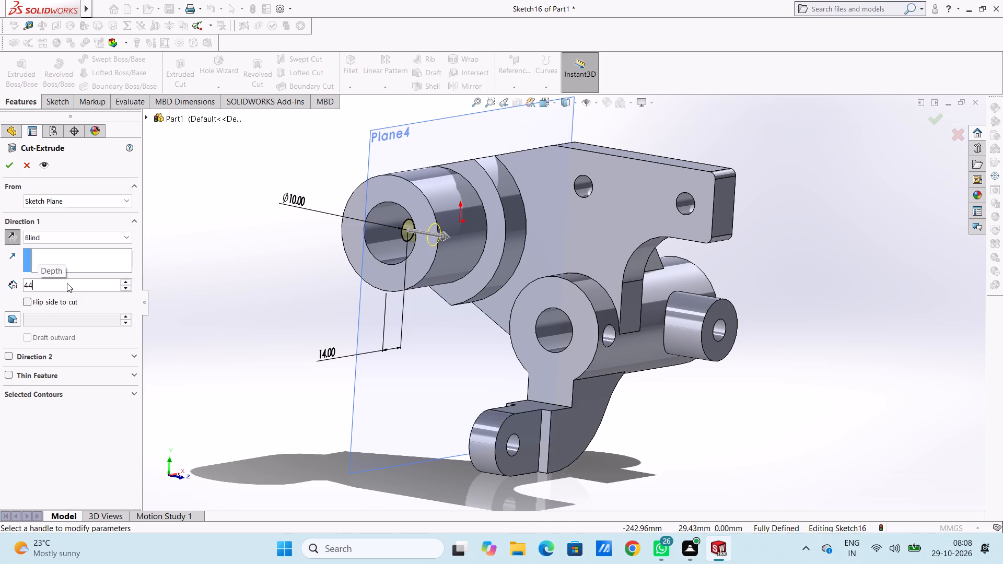
pyautogui.click(7, 163)
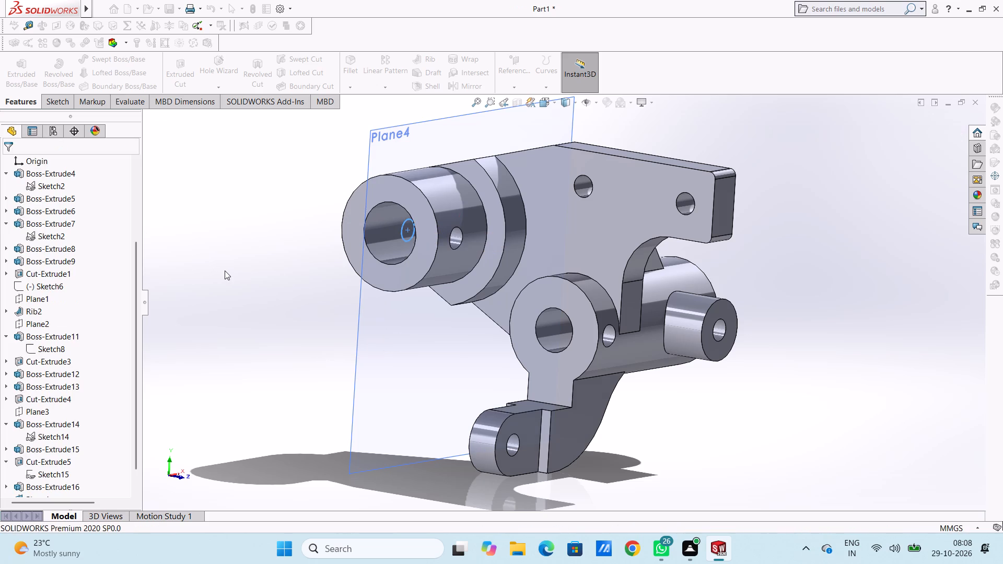
pyautogui.click(225, 271)
# Hide Plane4.
pyautogui.scroll(3, 242, 353)
pyautogui.moveTo(280, 351); pyautogui.dragTo(259, 278, button='middle')
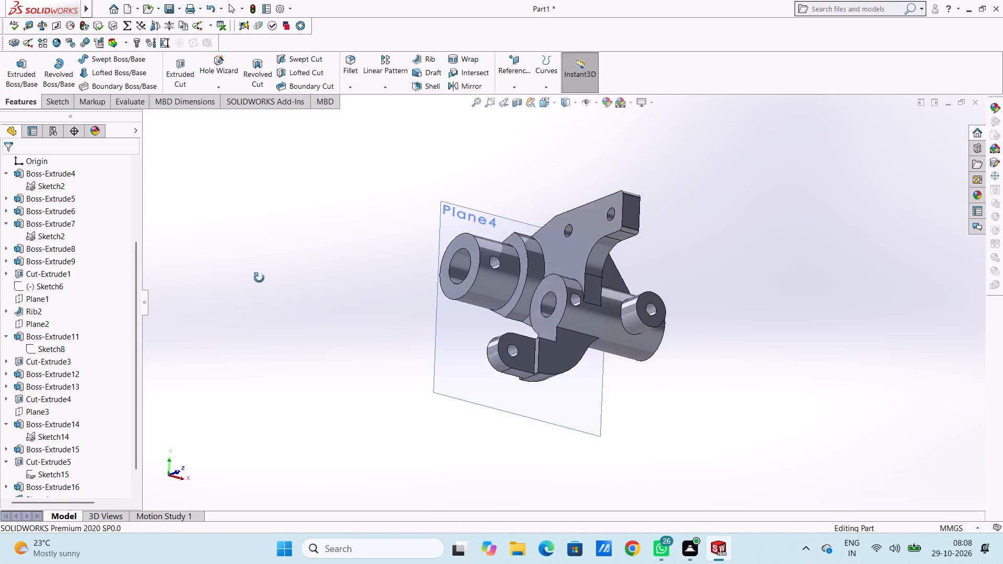
pyautogui.moveTo(259, 278); pyautogui.dragTo(259, 326, button='middle')
pyautogui.scroll(-5, 135, 415)
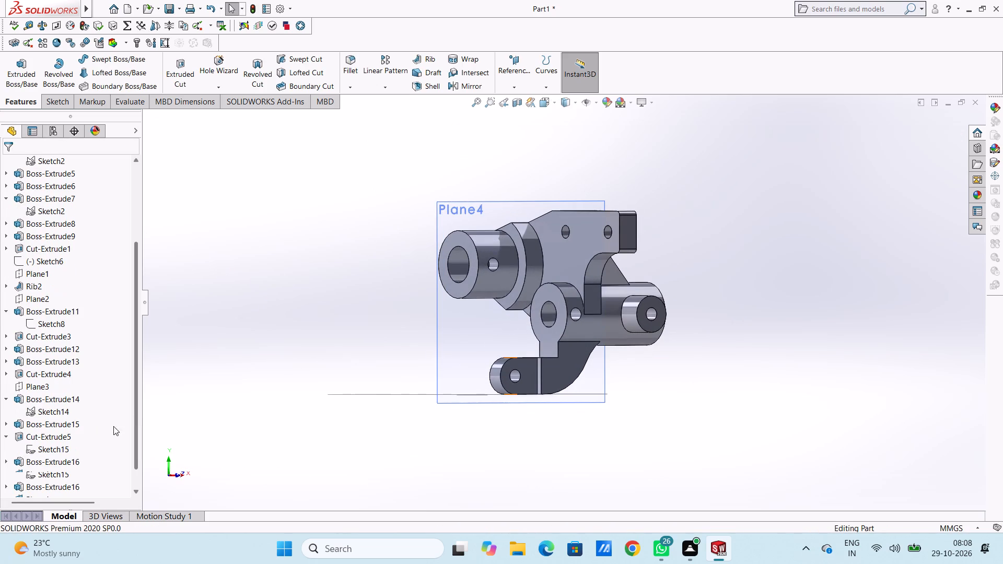
pyautogui.click(47, 471)
pyautogui.click(73, 458)
pyautogui.click(194, 426)
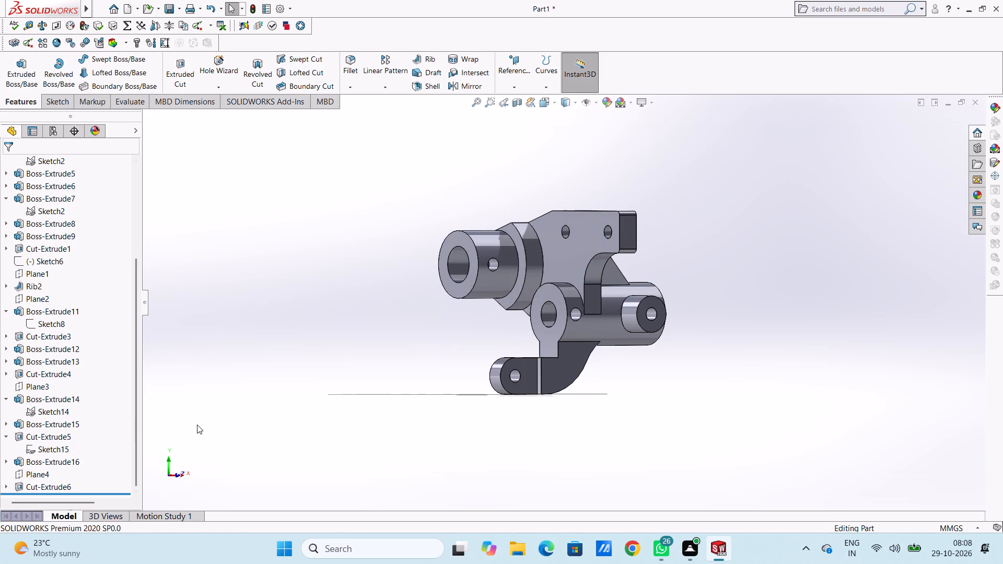
# Examine the bracket and the new cross hole in the upper boss from several angles, including the isometric view.
pyautogui.moveTo(342, 326); pyautogui.dragTo(364, 357, button='middle')
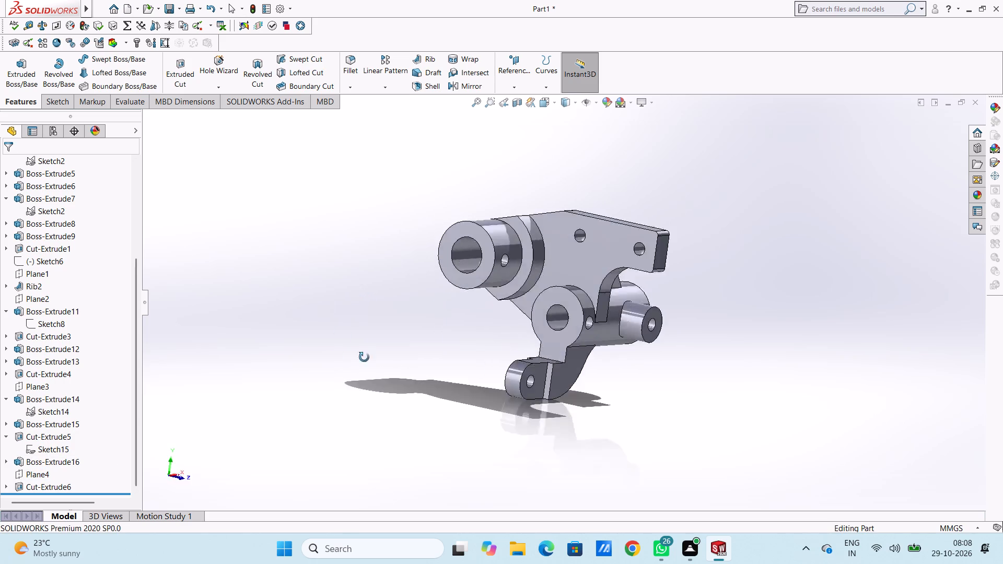
pyautogui.moveTo(364, 357); pyautogui.dragTo(319, 420, button='middle')
pyautogui.moveTo(369, 313); pyautogui.dragTo(300, 347, button='middle')
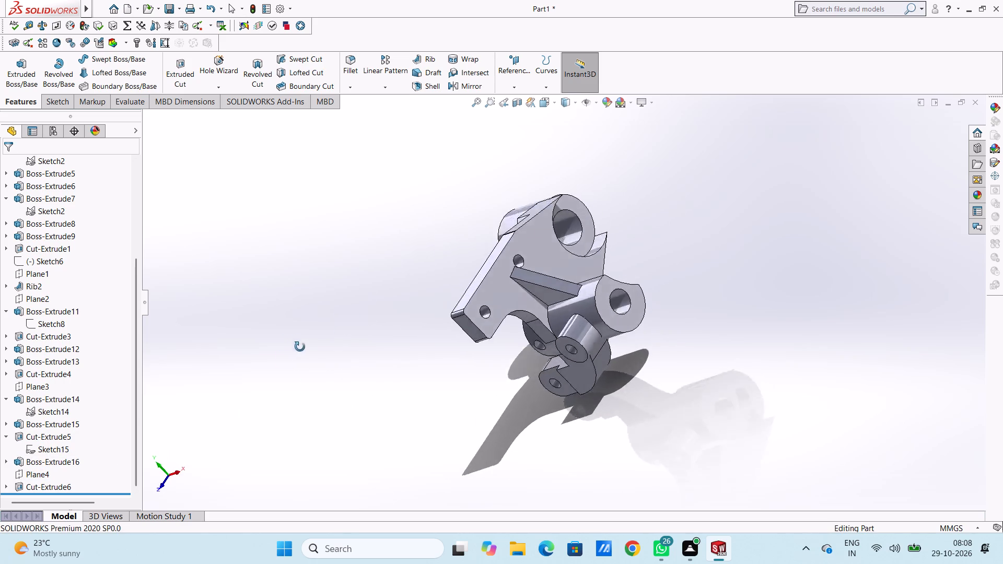
pyautogui.moveTo(300, 347); pyautogui.dragTo(434, 296, button='middle')
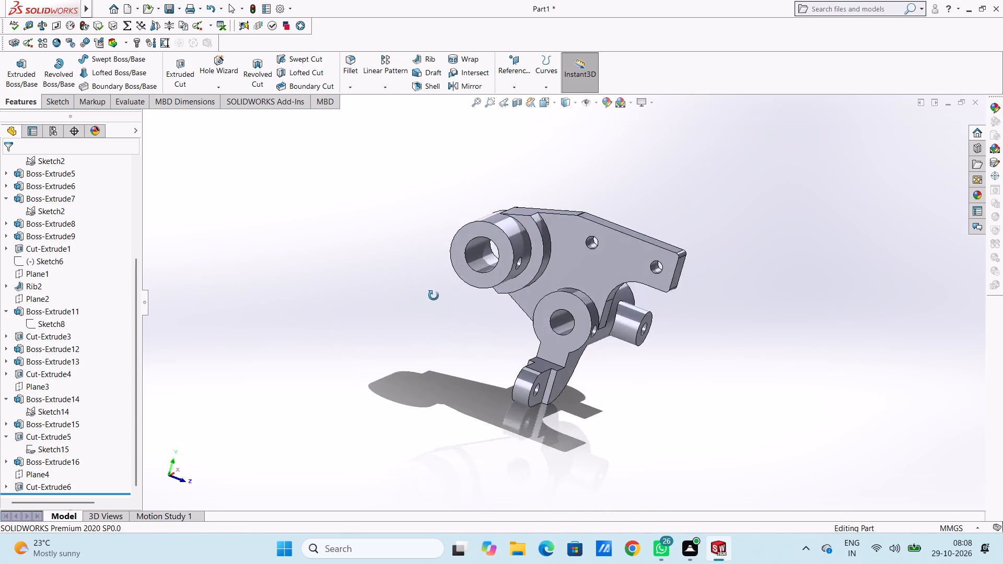
pyautogui.moveTo(434, 296); pyautogui.dragTo(349, 296, button='middle')
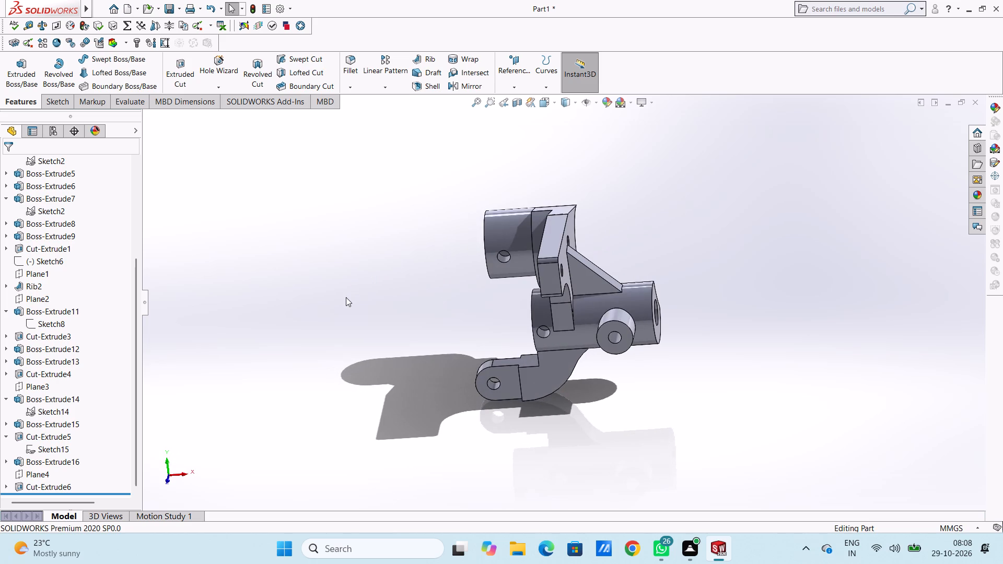
pyautogui.hotkey('ctrl', '7')
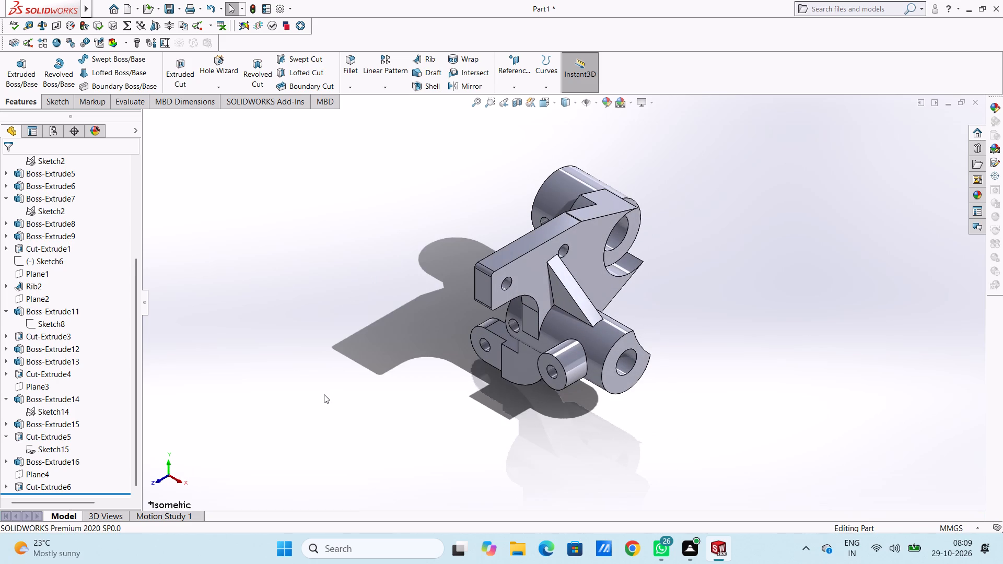
pyautogui.moveTo(366, 431); pyautogui.dragTo(395, 437, button='middle')
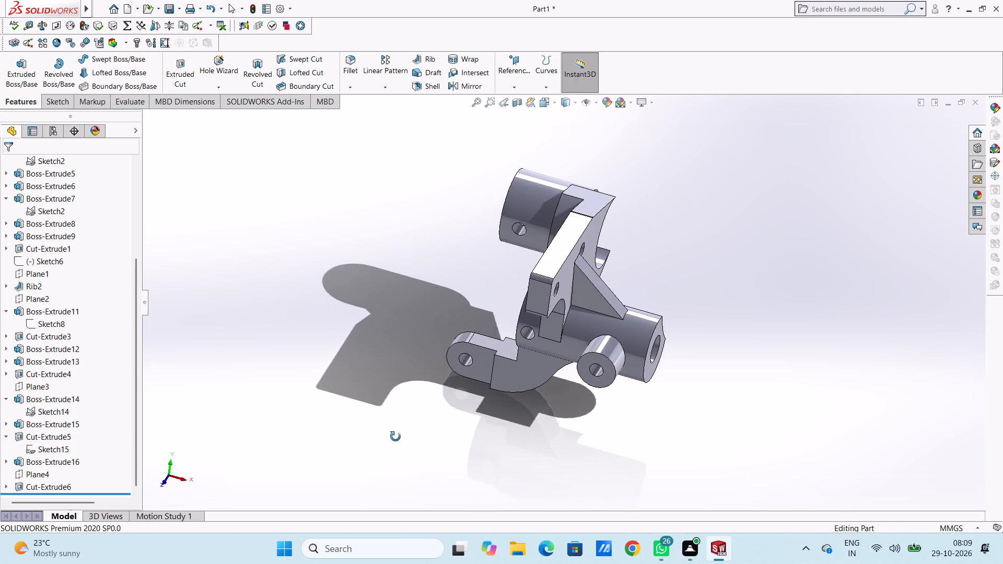
pyautogui.moveTo(395, 437); pyautogui.dragTo(396, 440, button='middle')
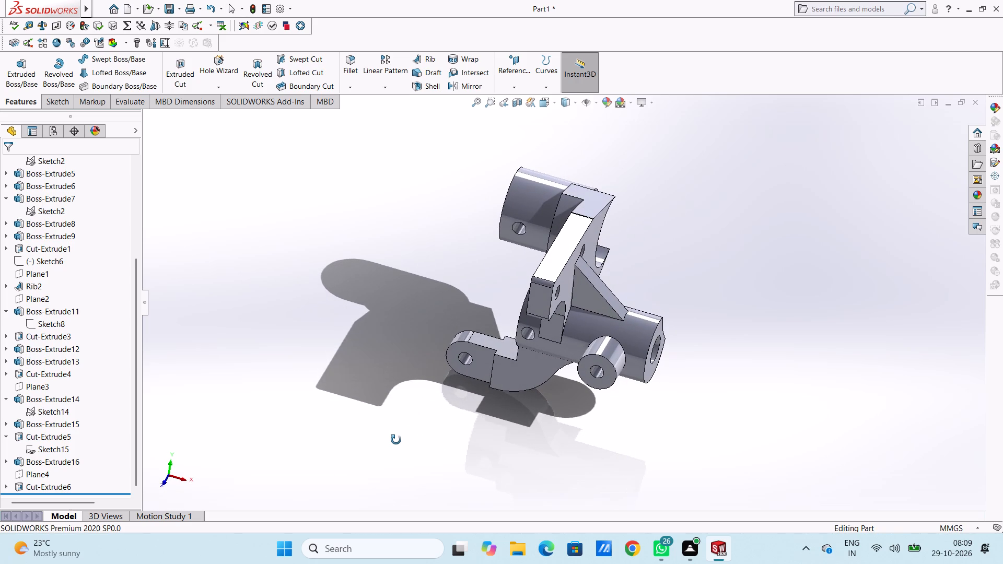
pyautogui.moveTo(396, 440); pyautogui.dragTo(490, 477, button='middle')
pyautogui.moveTo(390, 374); pyautogui.dragTo(401, 367, button='middle')
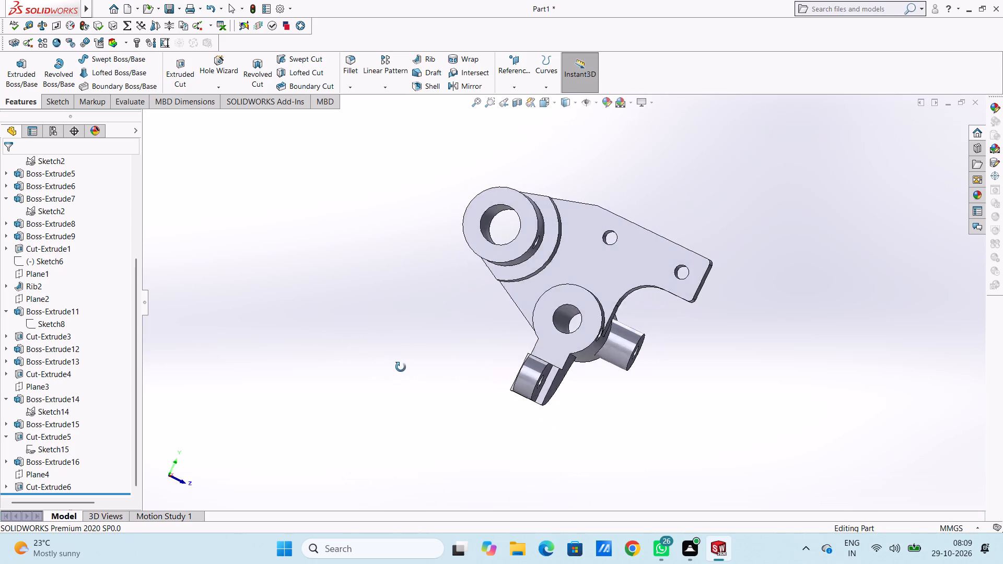
pyautogui.moveTo(401, 367); pyautogui.dragTo(411, 366, button='middle')
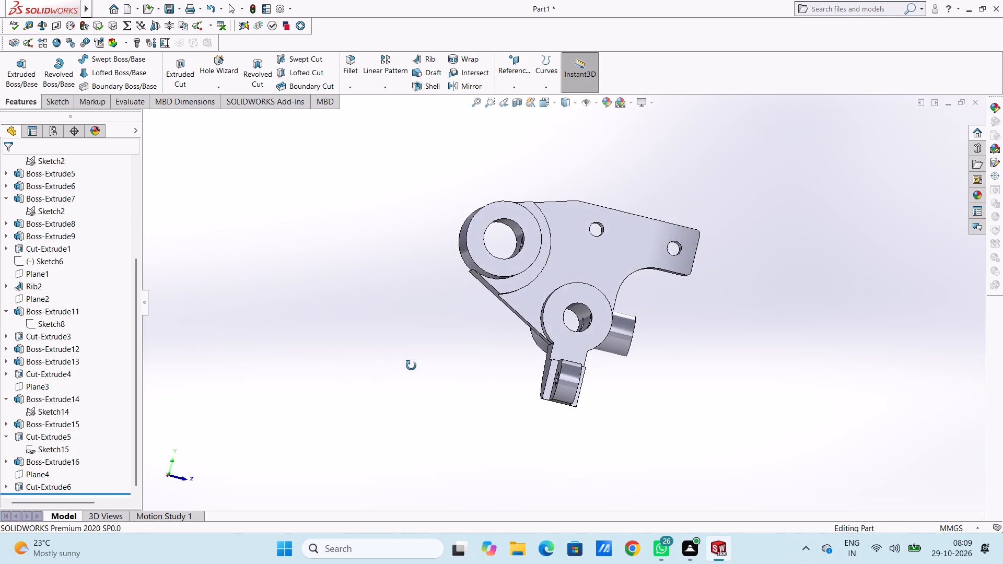
pyautogui.moveTo(411, 366); pyautogui.dragTo(372, 389, button='middle')
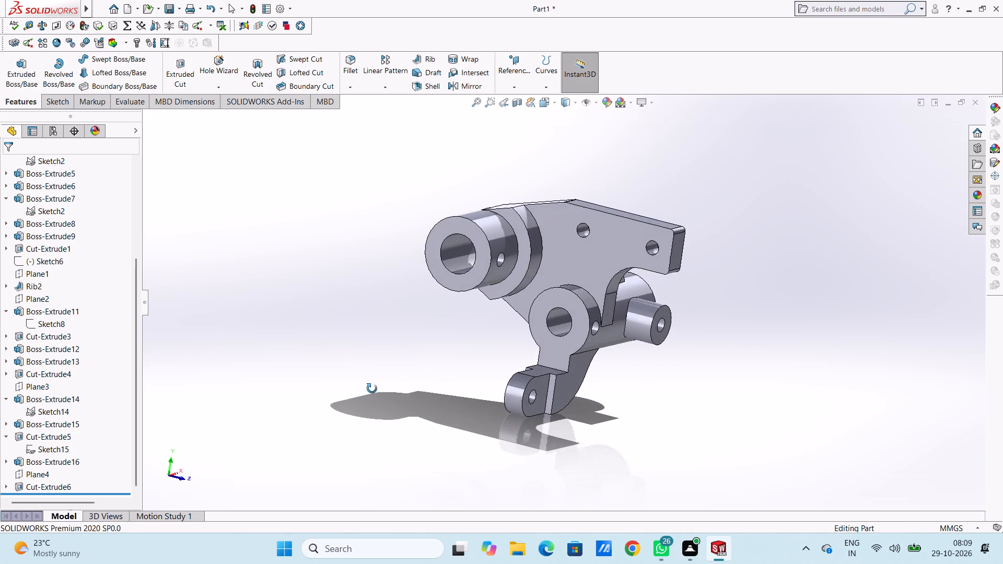
# On the plate's flat face, sketch a vertical line about 97 mm down from the top corner, continuing along the lower slanted edge to the curved edge's end.
pyautogui.moveTo(372, 389); pyautogui.dragTo(394, 362, button='middle')
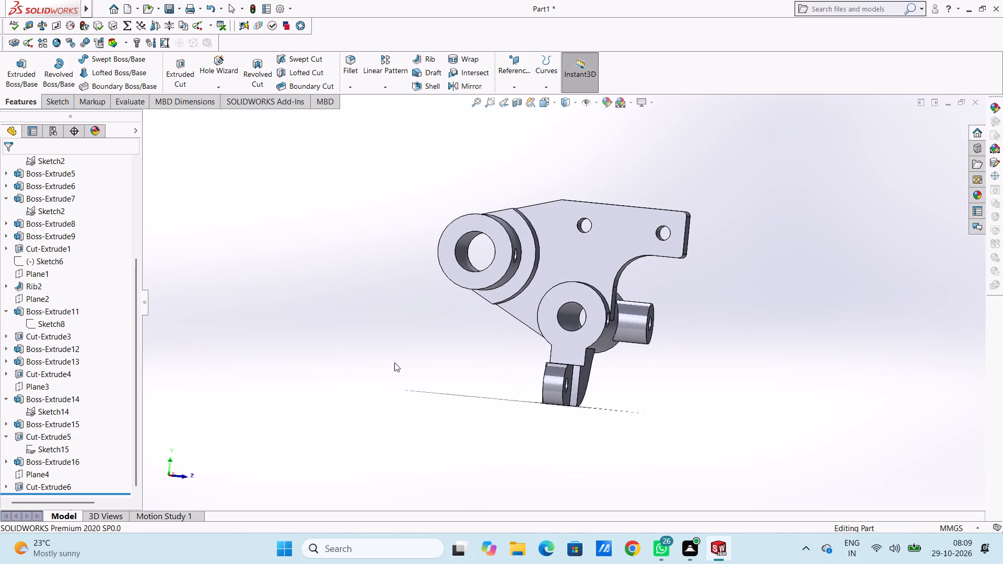
pyautogui.hotkey('ctrl', '1')
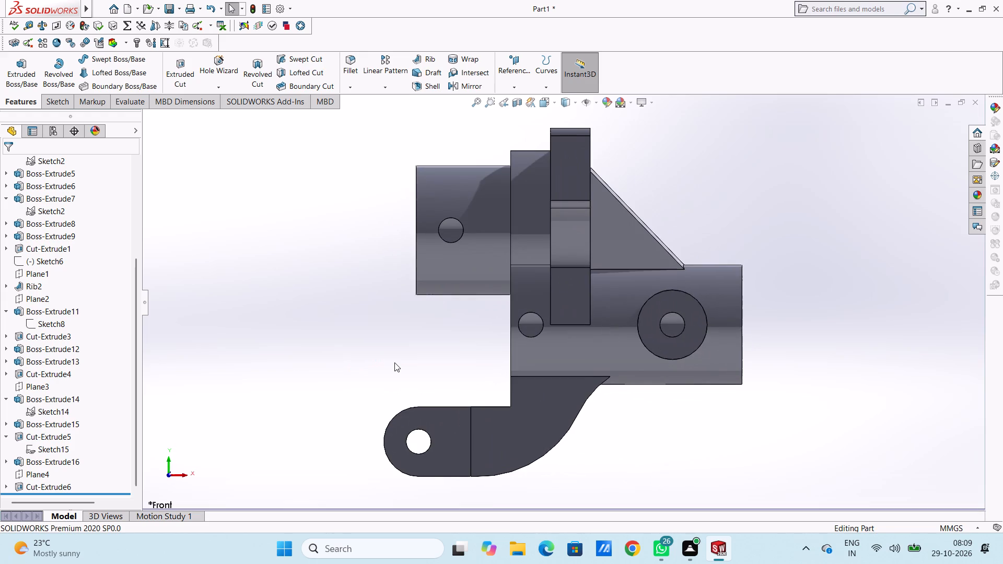
pyautogui.hotkey('ctrl', '3')
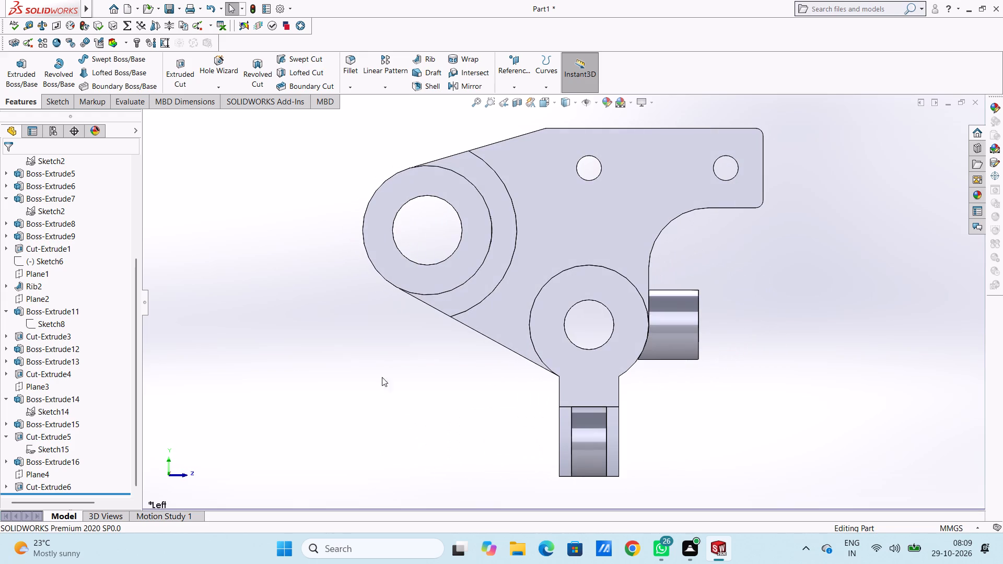
pyautogui.click(553, 194)
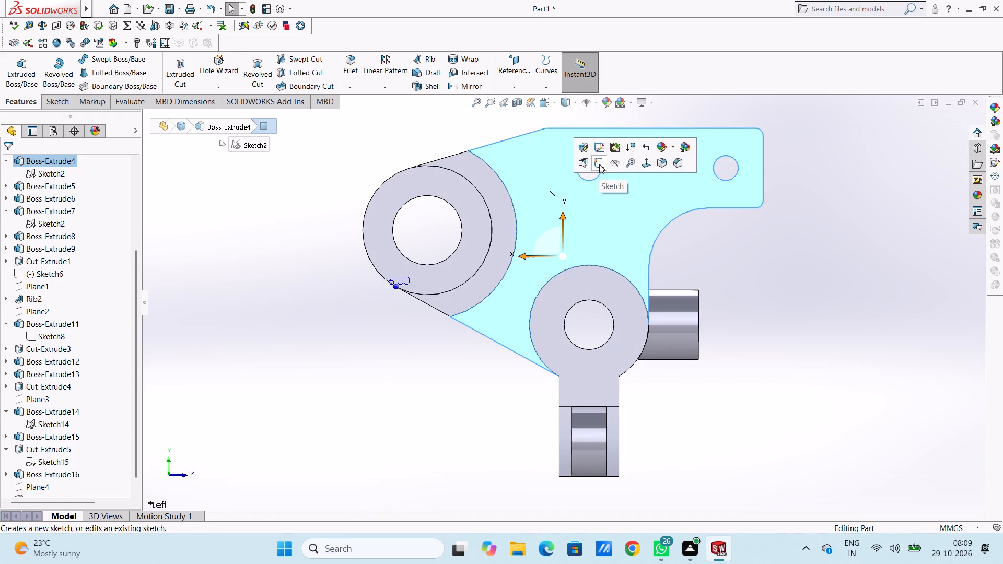
pyautogui.click(599, 164)
pyautogui.click(293, 269)
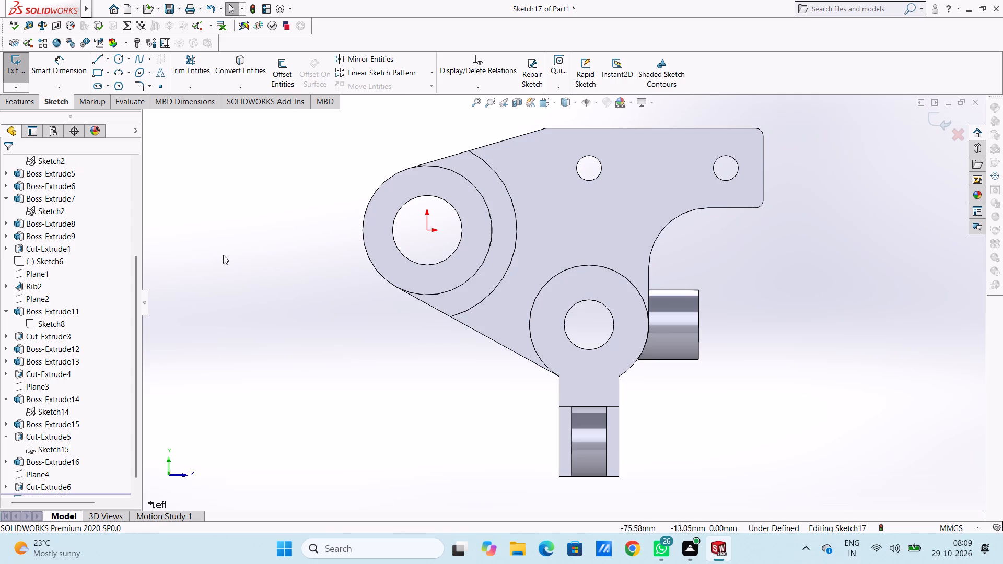
pyautogui.click(95, 63)
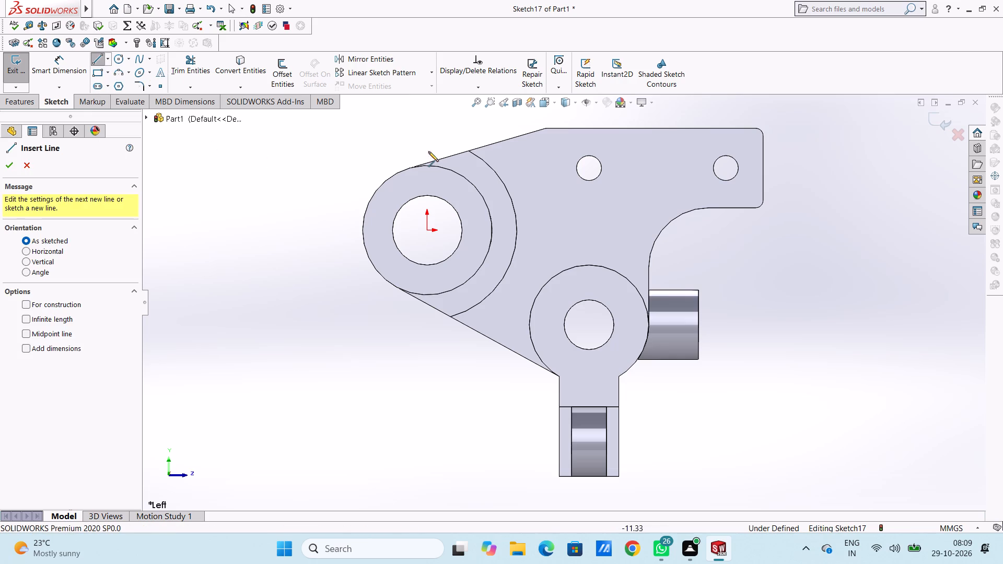
pyautogui.click(546, 127)
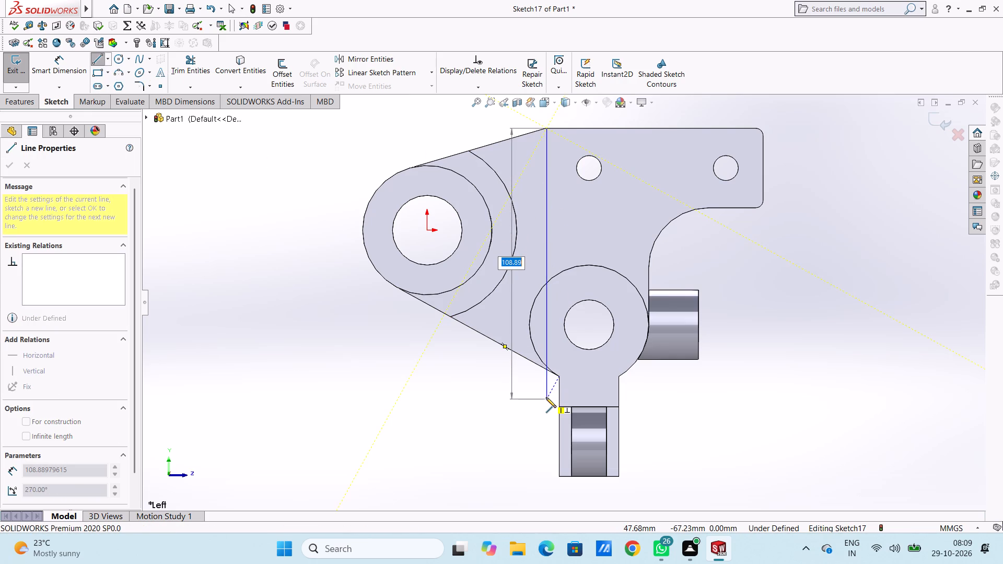
pyautogui.click(546, 370)
pyautogui.click(452, 320)
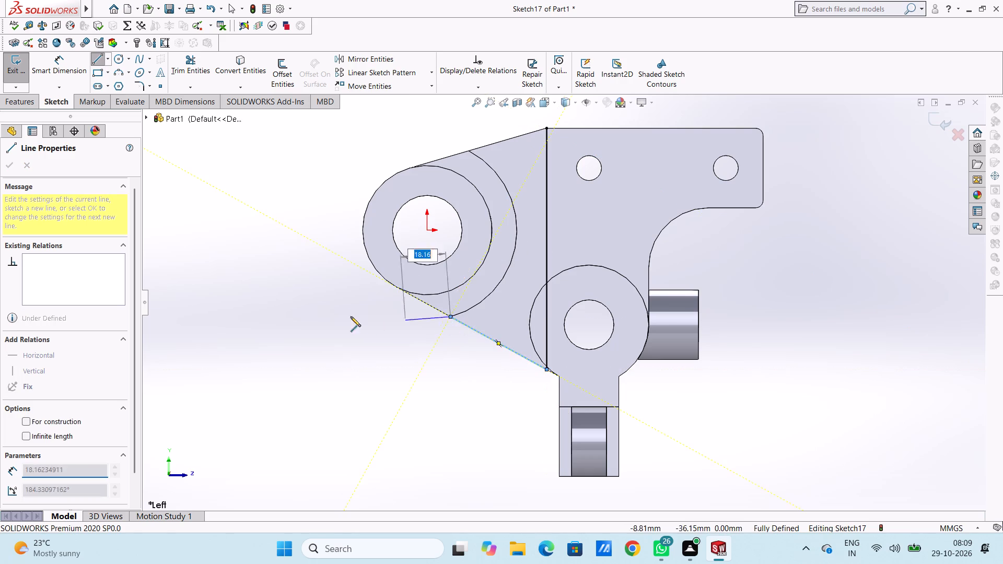
pyautogui.rightClick(301, 279)
pyautogui.click(308, 290)
pyautogui.click(258, 283)
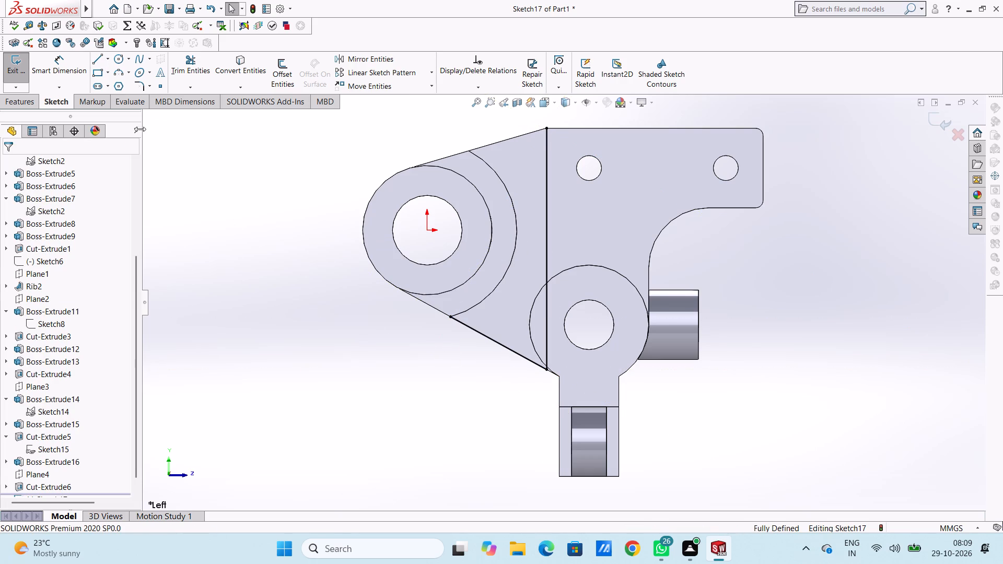
# Sketch a three-point arc of about 36 mm radius along the curved edge around the upper boss, joining the slanted edges.
pyautogui.click(114, 73)
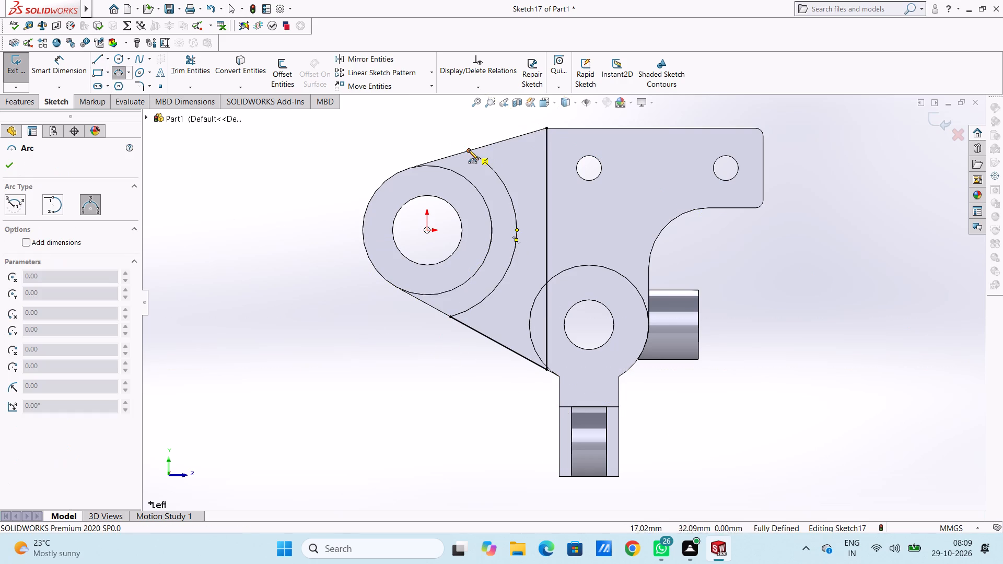
pyautogui.click(469, 150)
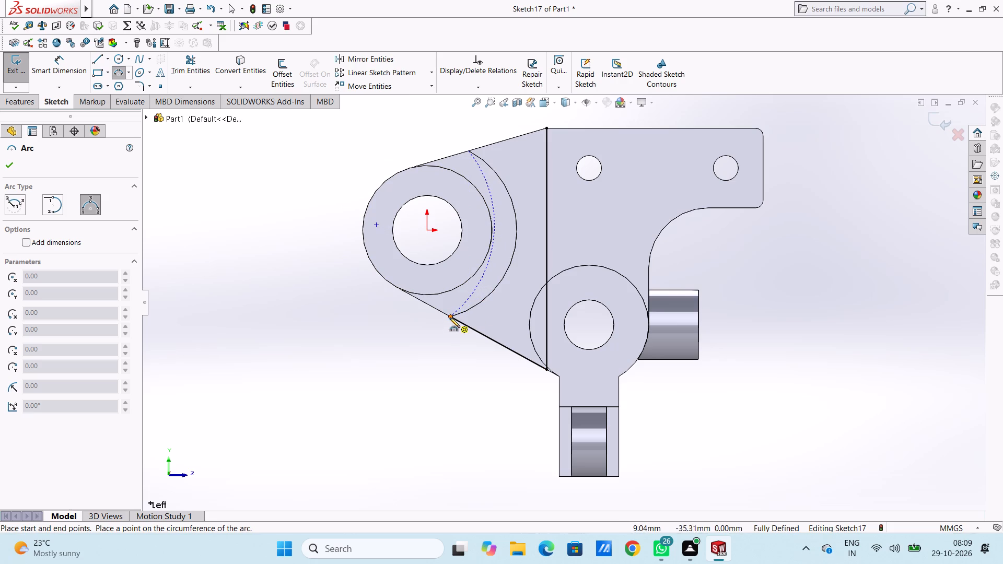
pyautogui.click(450, 318)
pyautogui.click(499, 281)
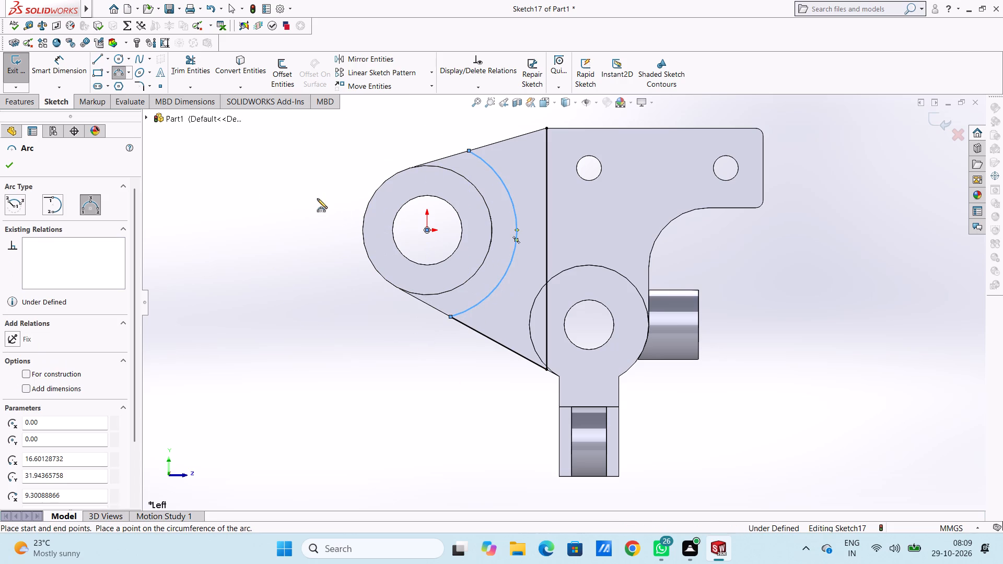
pyautogui.click(2, 166)
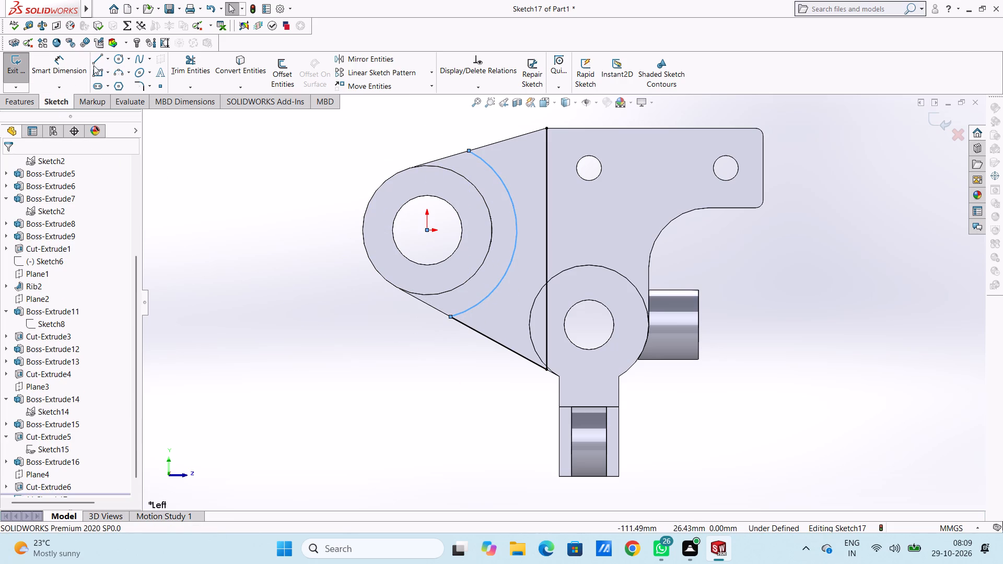
# Sketch a line about 31.8 mm long along the upper slanted edge from the arc's upper end towards the plate's top corner.
pyautogui.click(98, 64)
pyautogui.click(469, 150)
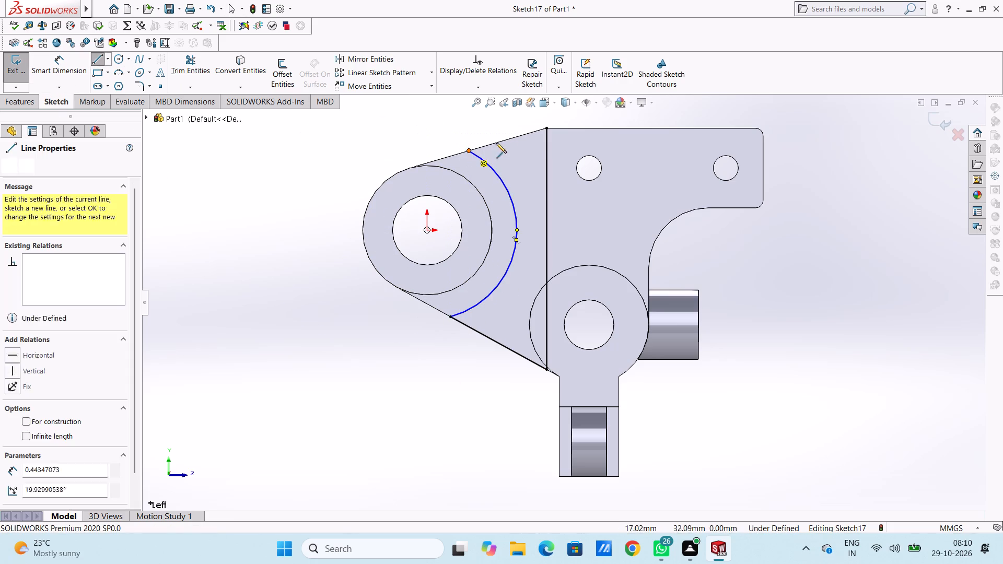
pyautogui.click(545, 130)
pyautogui.rightClick(323, 157)
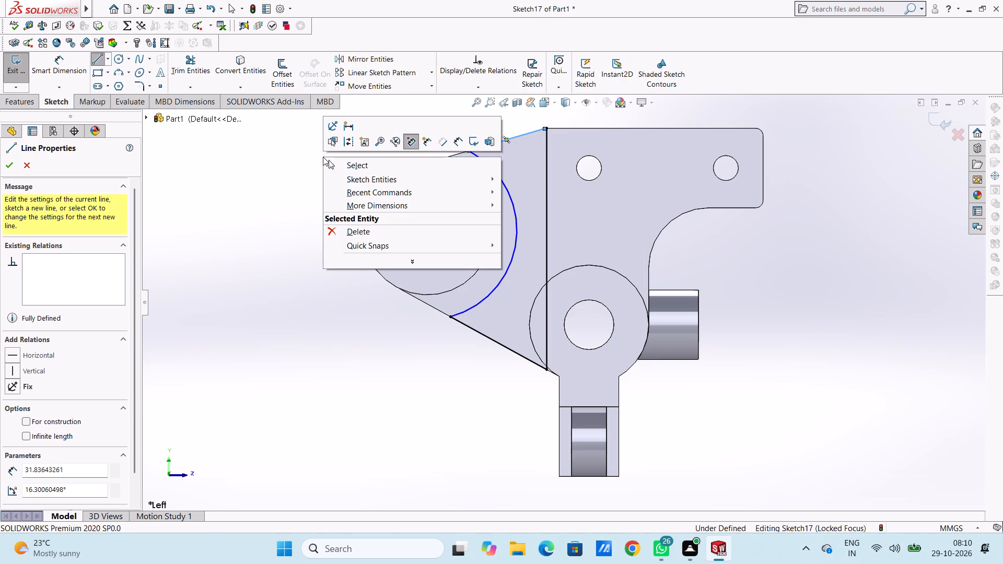
pyautogui.click(323, 161)
pyautogui.click(306, 181)
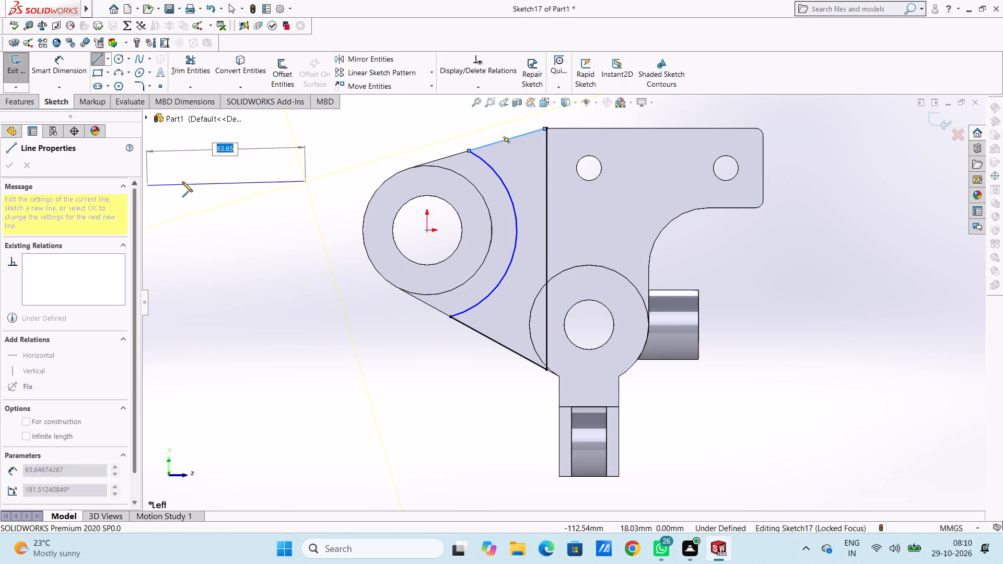
pyautogui.rightClick(256, 169)
pyautogui.click(267, 177)
pyautogui.click(255, 189)
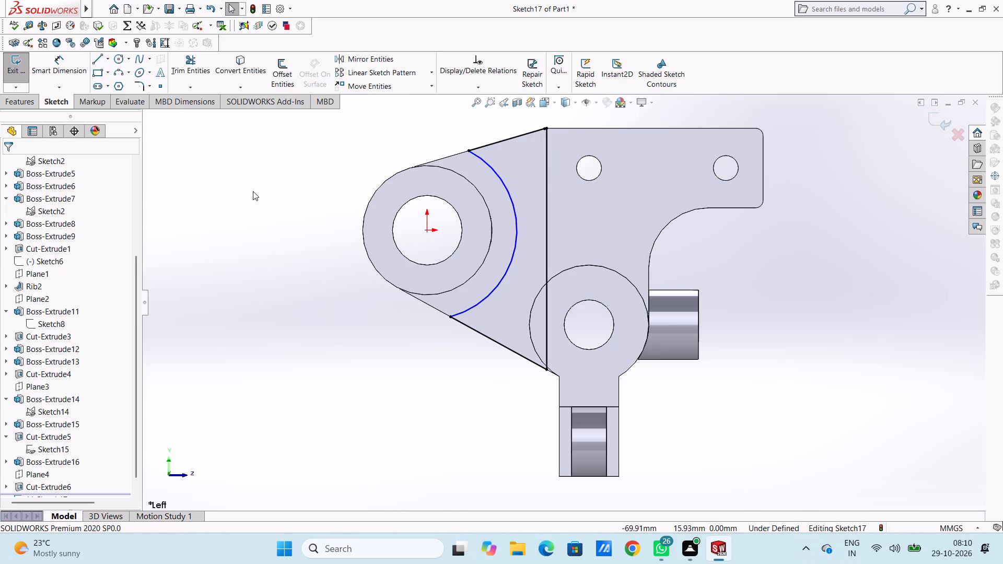
# Add a radius dimension to the sketched arc.
pyautogui.click(70, 72)
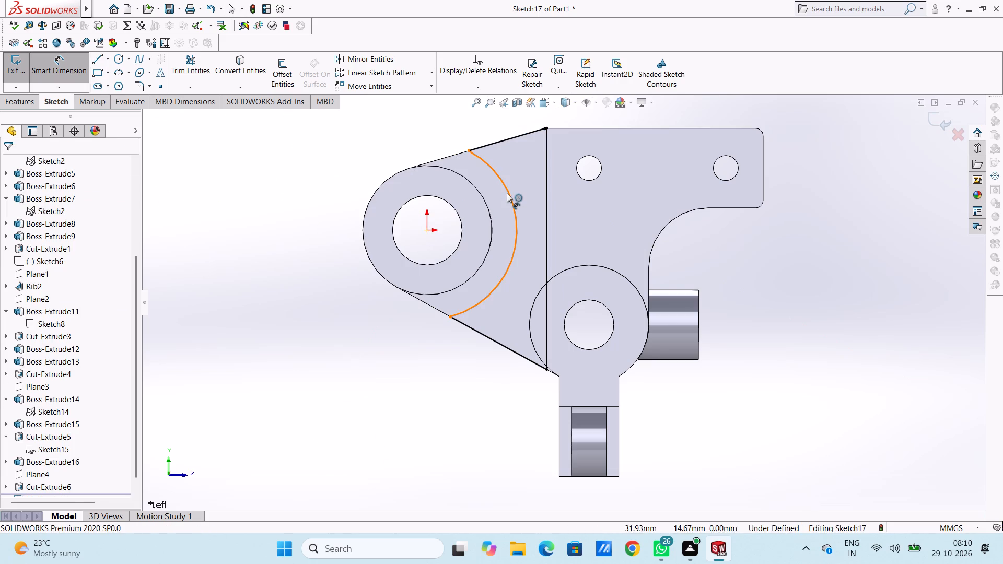
pyautogui.click(507, 193)
pyautogui.click(244, 277)
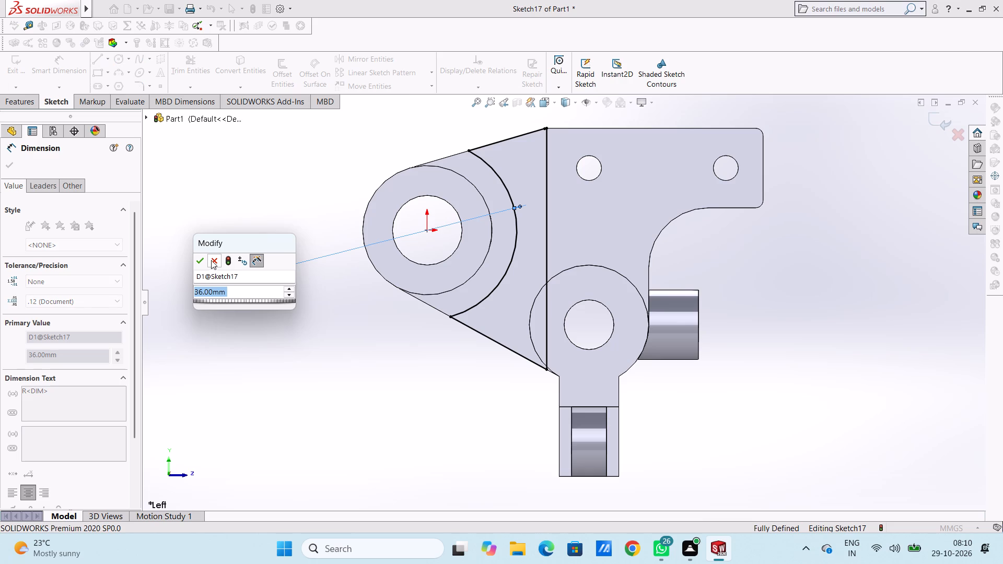
pyautogui.click(196, 260)
pyautogui.click(250, 211)
pyautogui.moveTo(312, 192); pyautogui.dragTo(280, 238, button='middle')
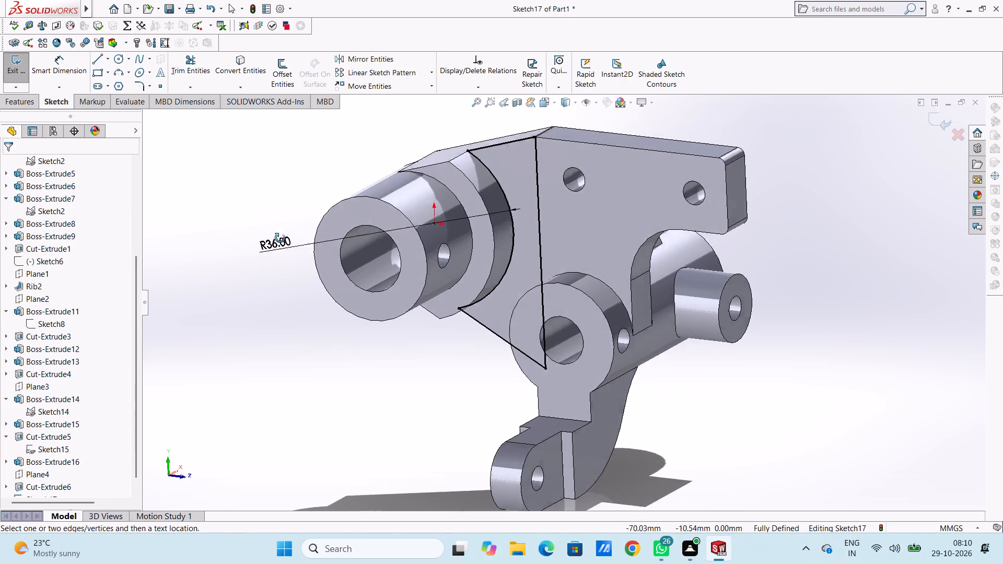
pyautogui.moveTo(280, 238); pyautogui.dragTo(275, 284, button='middle')
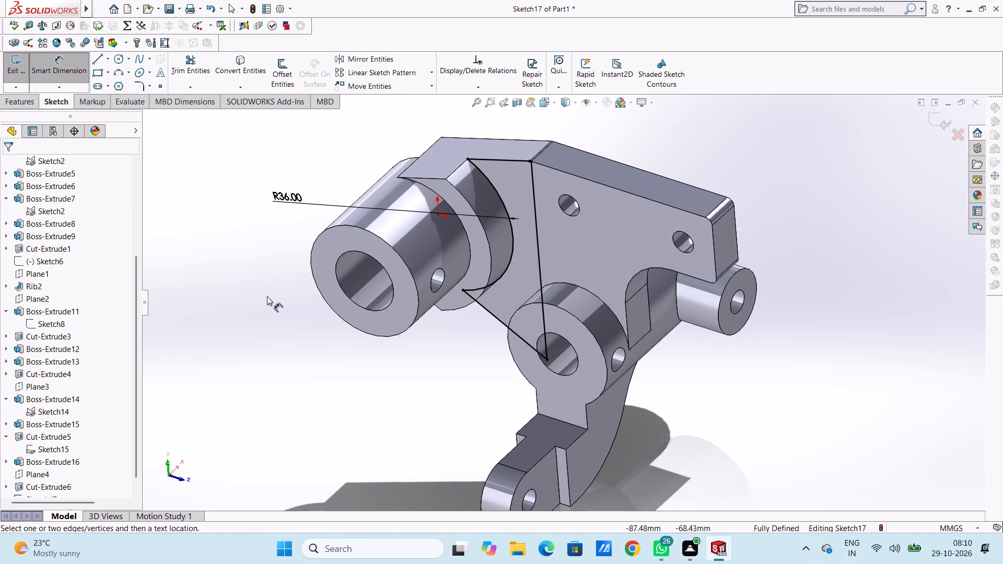
pyautogui.click(60, 72)
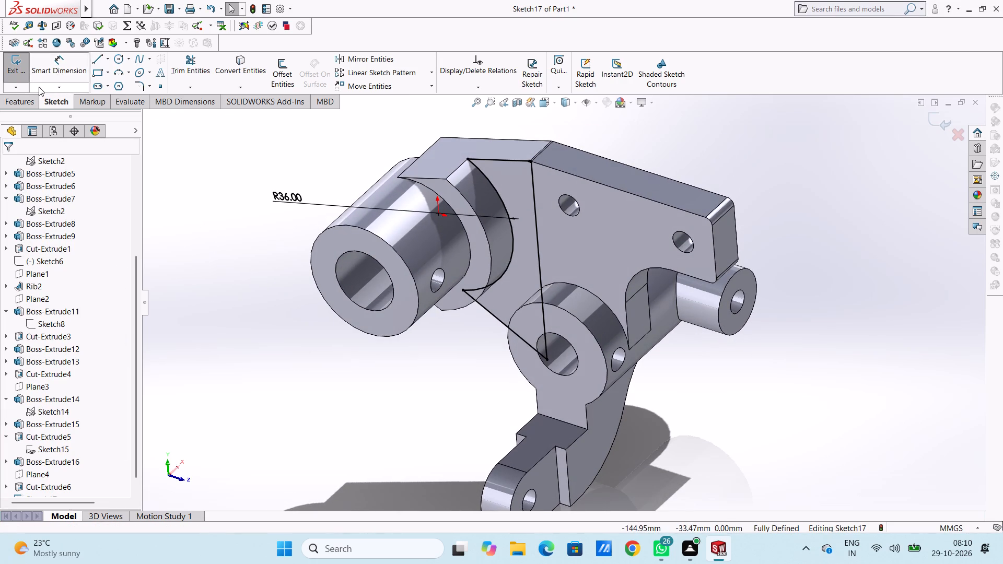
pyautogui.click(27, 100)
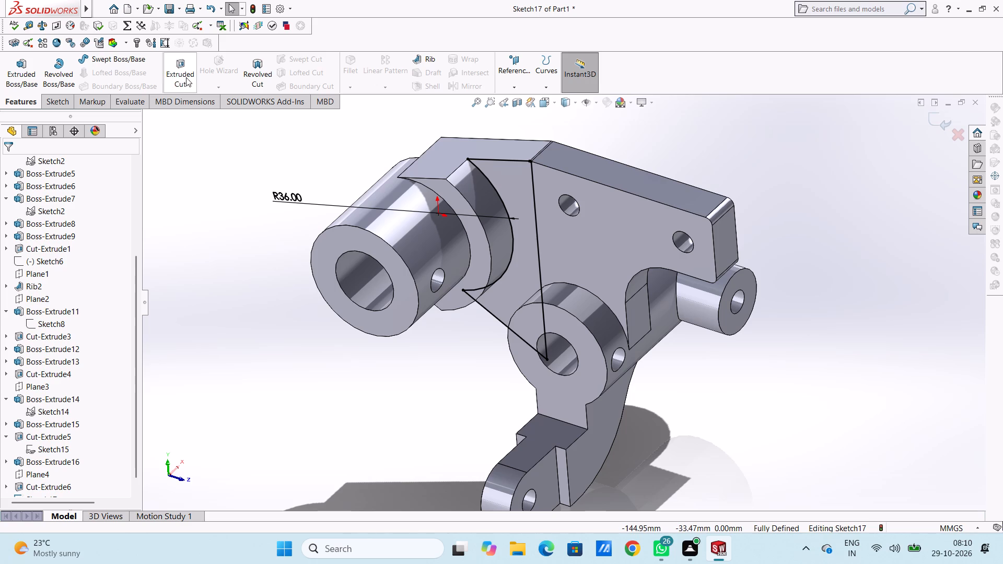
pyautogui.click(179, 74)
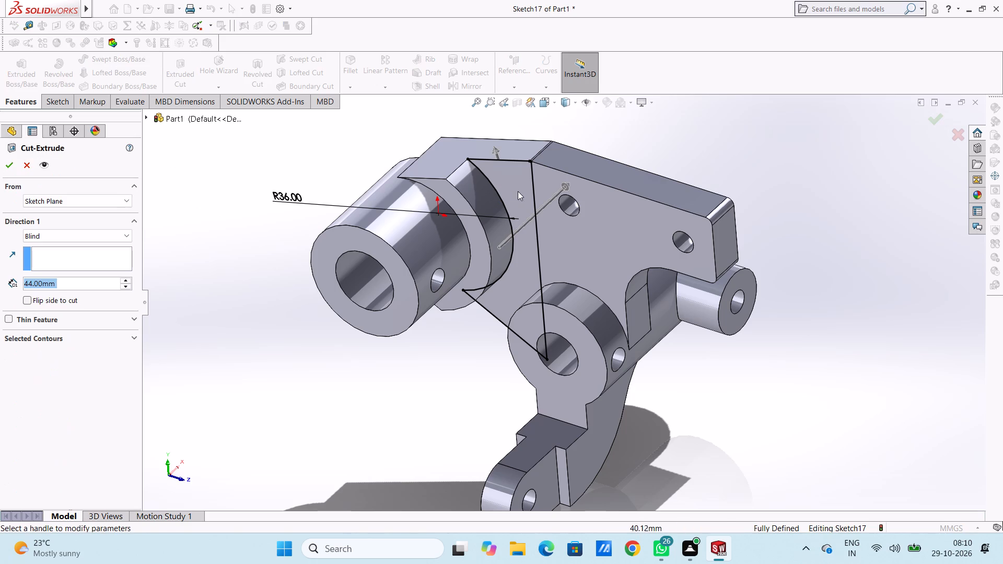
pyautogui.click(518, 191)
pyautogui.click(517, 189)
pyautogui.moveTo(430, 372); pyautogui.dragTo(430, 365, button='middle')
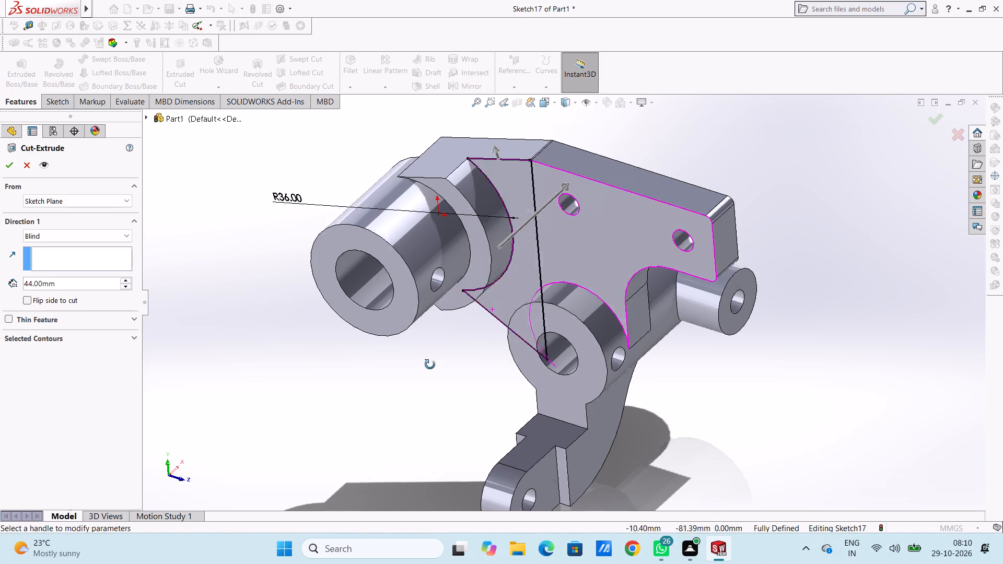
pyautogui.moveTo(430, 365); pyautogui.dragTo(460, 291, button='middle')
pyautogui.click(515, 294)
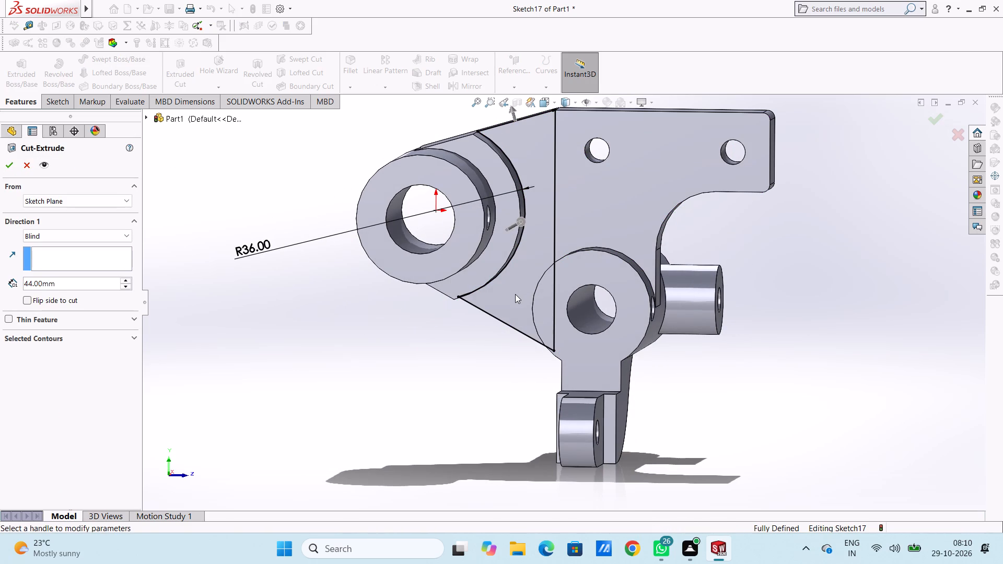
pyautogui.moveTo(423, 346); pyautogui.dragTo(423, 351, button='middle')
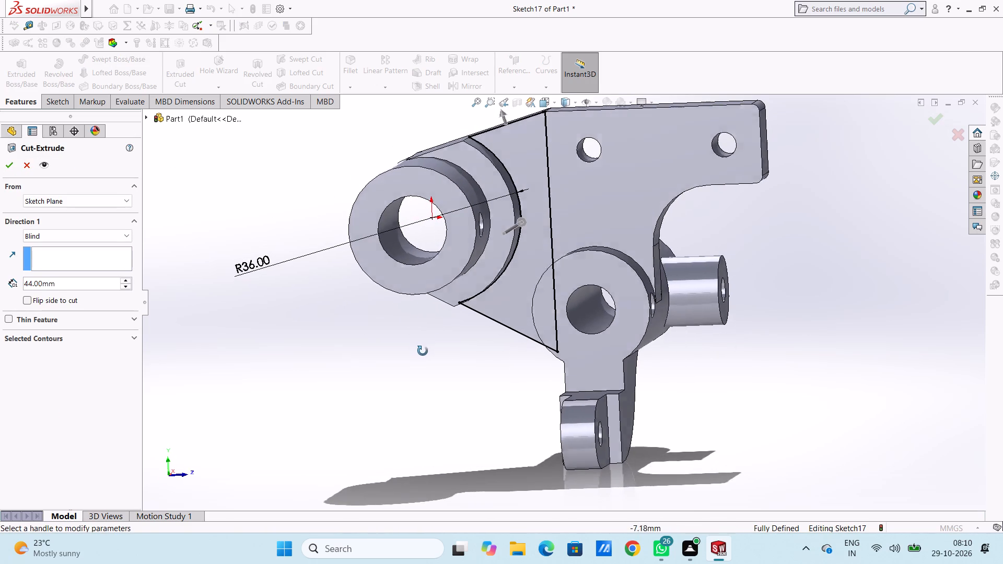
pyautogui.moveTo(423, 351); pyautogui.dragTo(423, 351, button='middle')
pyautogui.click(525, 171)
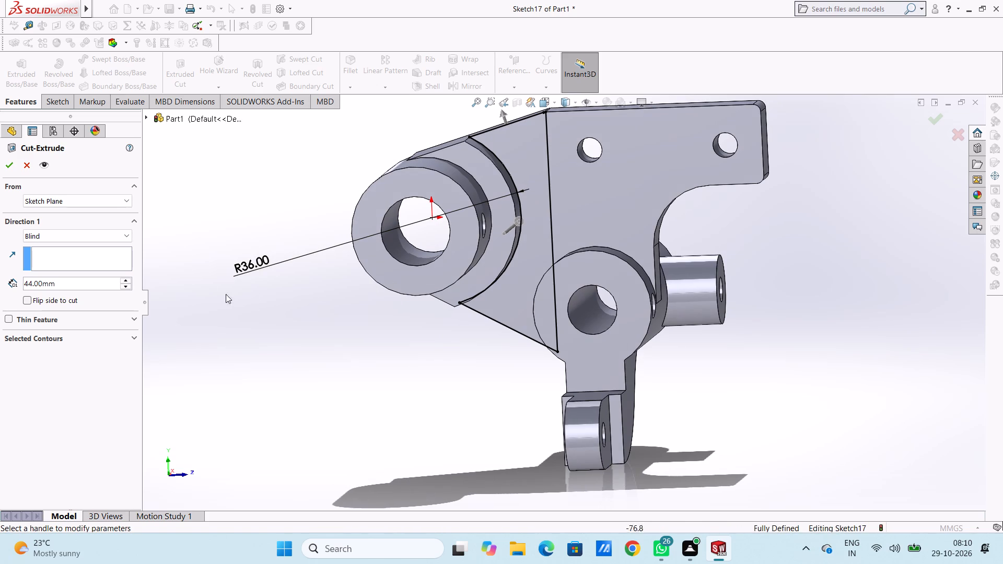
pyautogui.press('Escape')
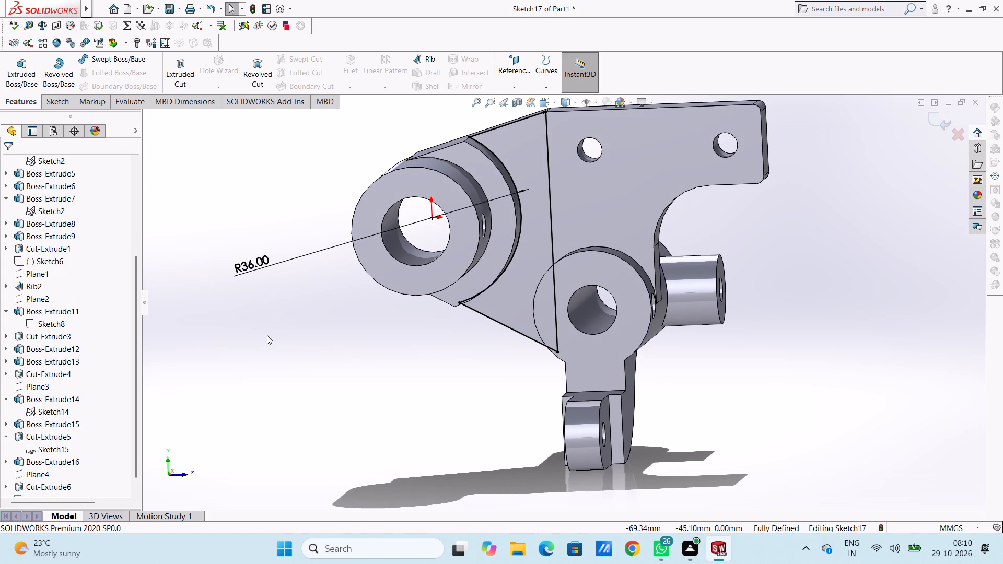
# Sketch a three-point arc of about 3 mm radius along the rounded top corner, joining the upper slanted line to the vertical line.
pyautogui.hotkey('ctrl', '4')
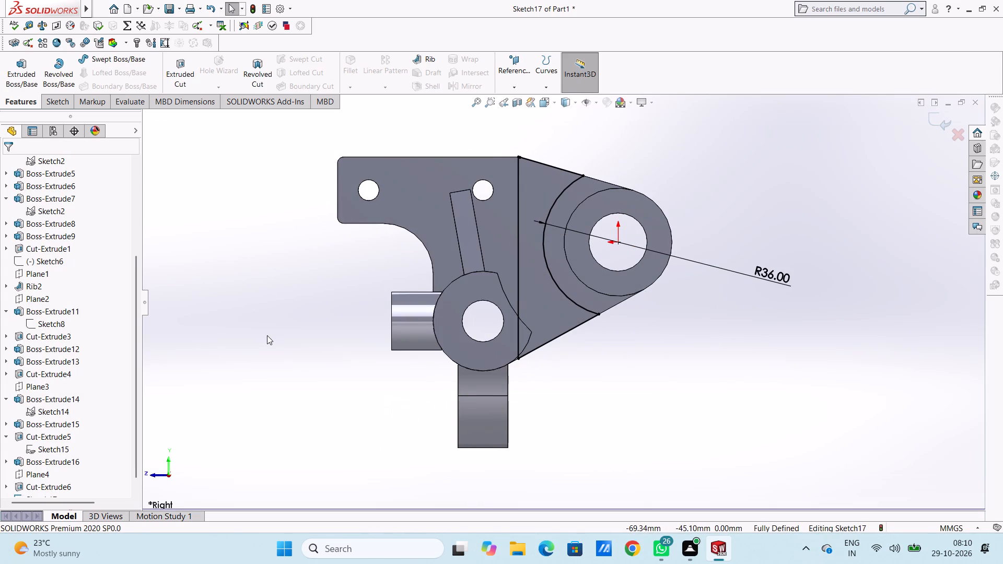
pyautogui.hotkey('ctrl', '3')
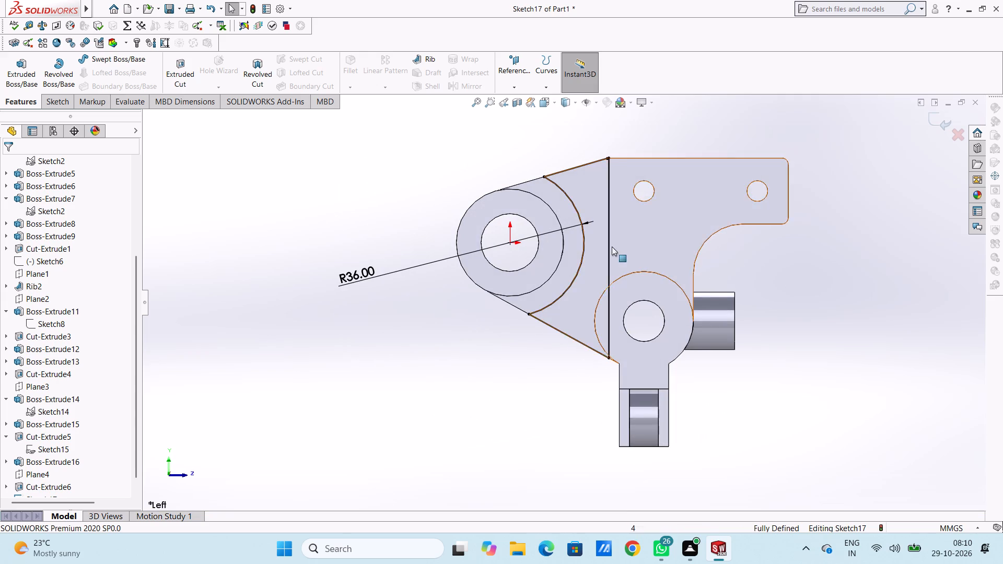
pyautogui.scroll(-5, 614, 193)
pyautogui.scroll(-4, 582, 131)
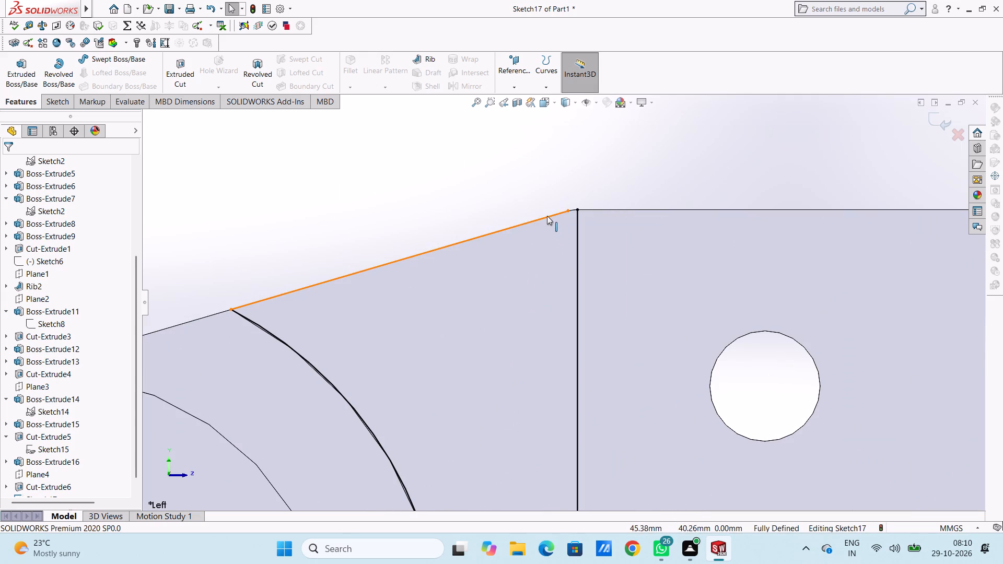
pyautogui.click(547, 216)
pyautogui.click(508, 186)
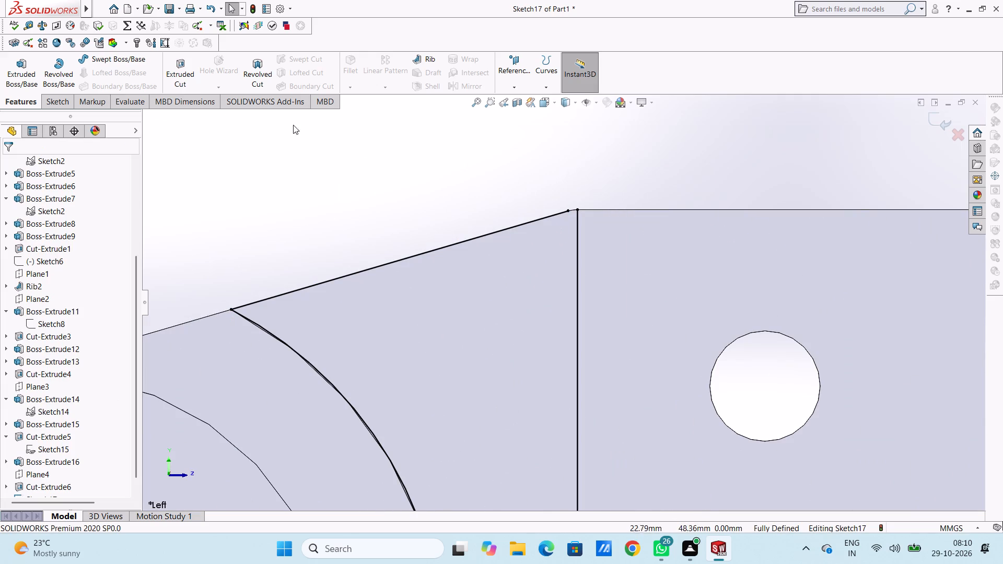
pyautogui.click(58, 102)
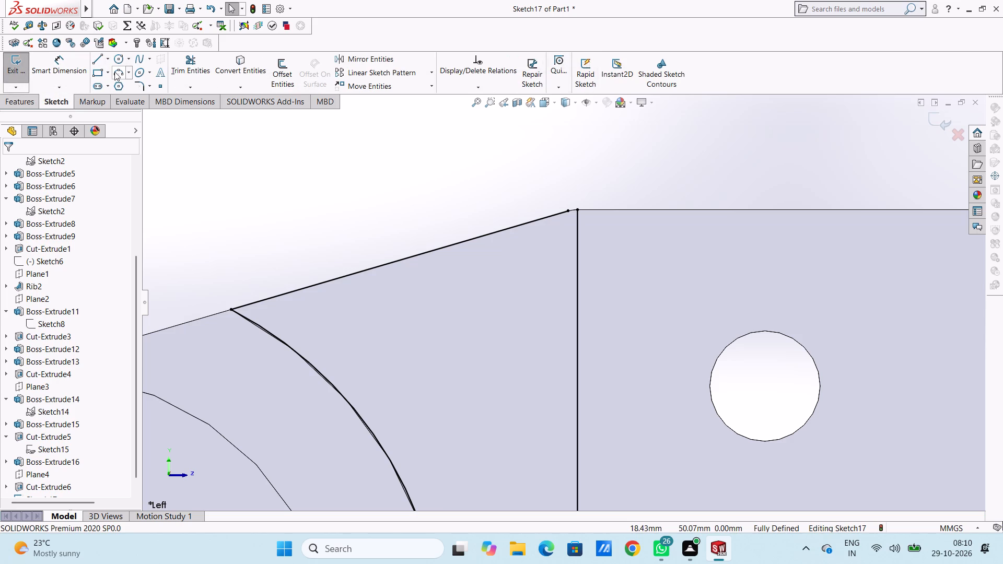
pyautogui.click(116, 72)
pyautogui.scroll(-5, 641, 221)
pyautogui.scroll(-6, 563, 228)
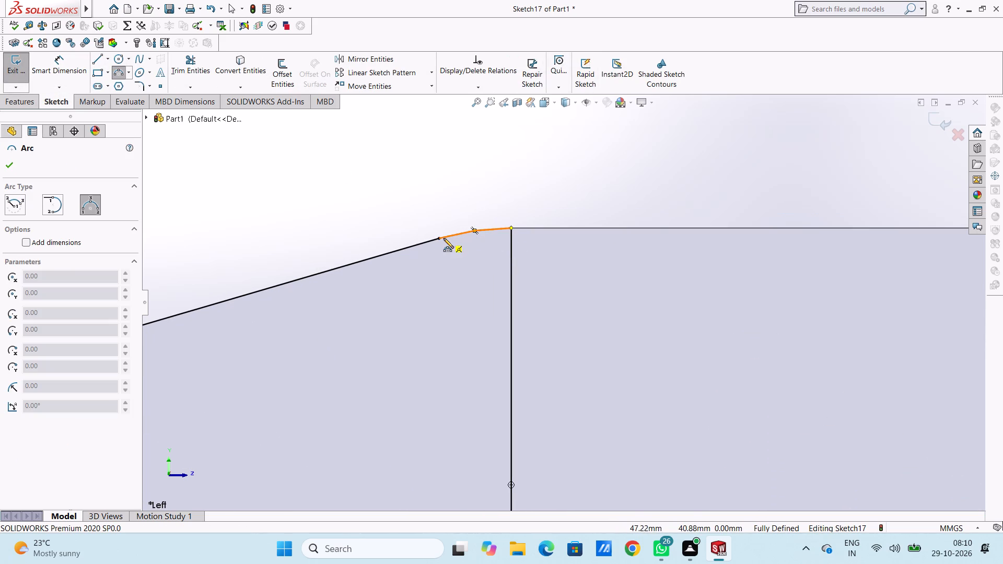
pyautogui.click(440, 239)
pyautogui.click(509, 229)
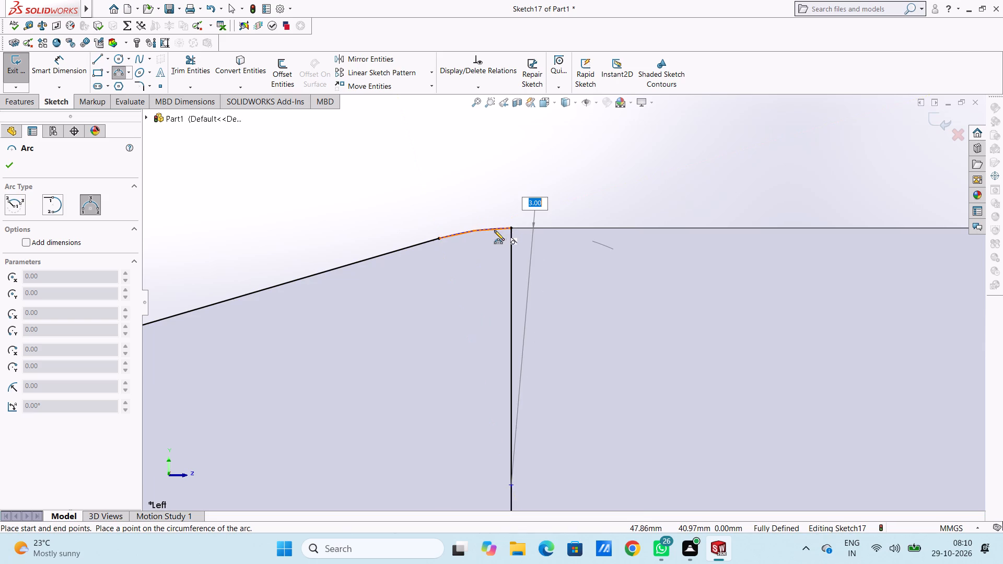
pyautogui.click(491, 231)
pyautogui.rightClick(480, 173)
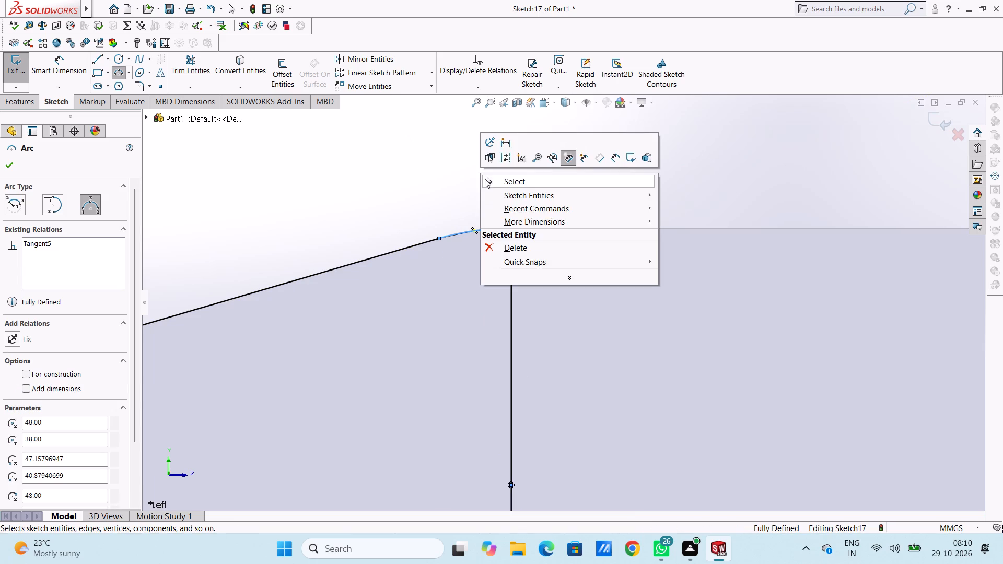
pyautogui.click(497, 181)
pyautogui.click(436, 197)
# Cut-extrude the closed profile beside the upper boss with a blind depth of 5 mm into the plate.
pyautogui.scroll(5, 436, 197)
pyautogui.scroll(6, 468, 266)
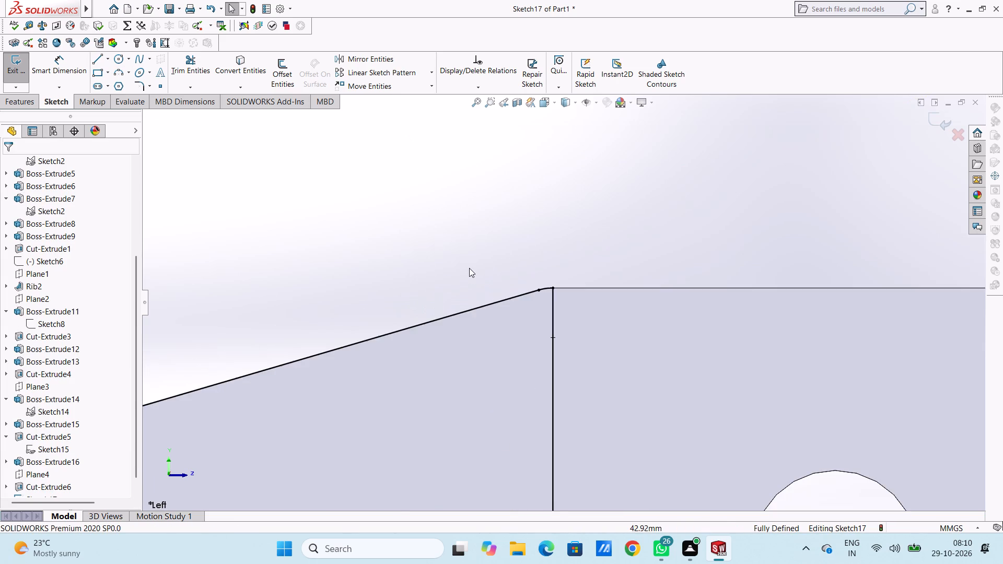
pyautogui.scroll(6, 469, 268)
pyautogui.scroll(5, 515, 434)
pyautogui.scroll(-3, 513, 426)
pyautogui.scroll(4, 538, 396)
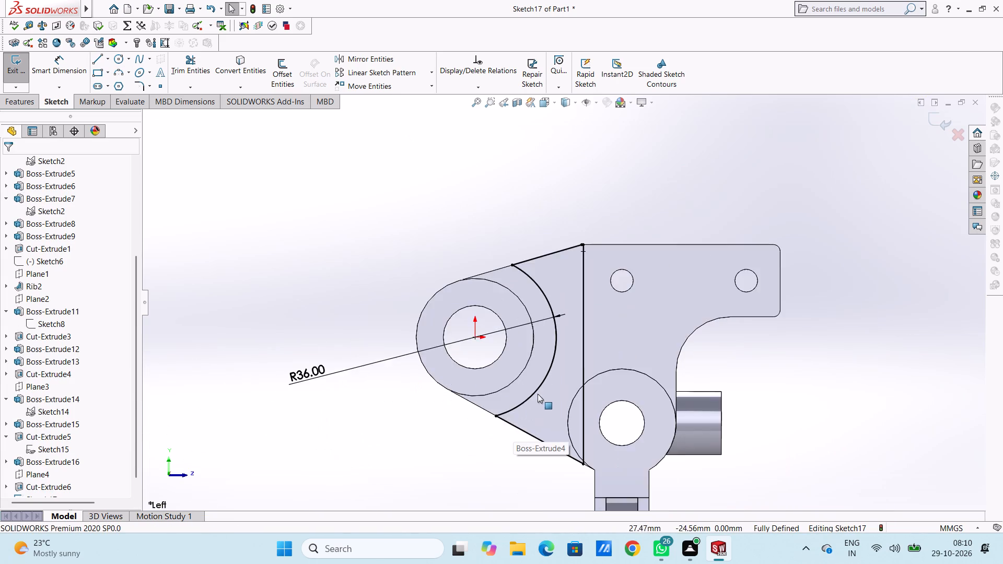
pyautogui.scroll(-2, 549, 410)
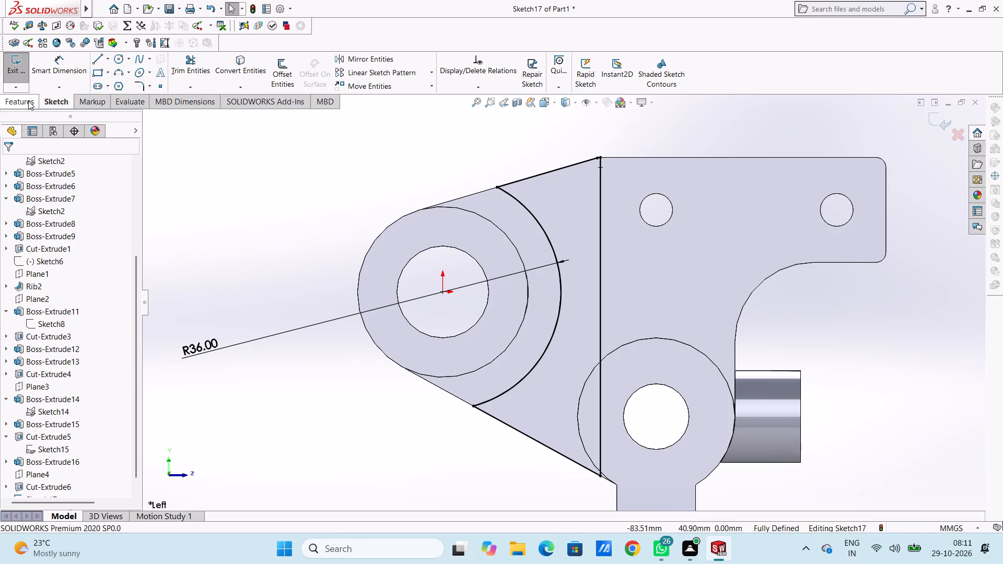
pyautogui.click(28, 101)
pyautogui.click(169, 74)
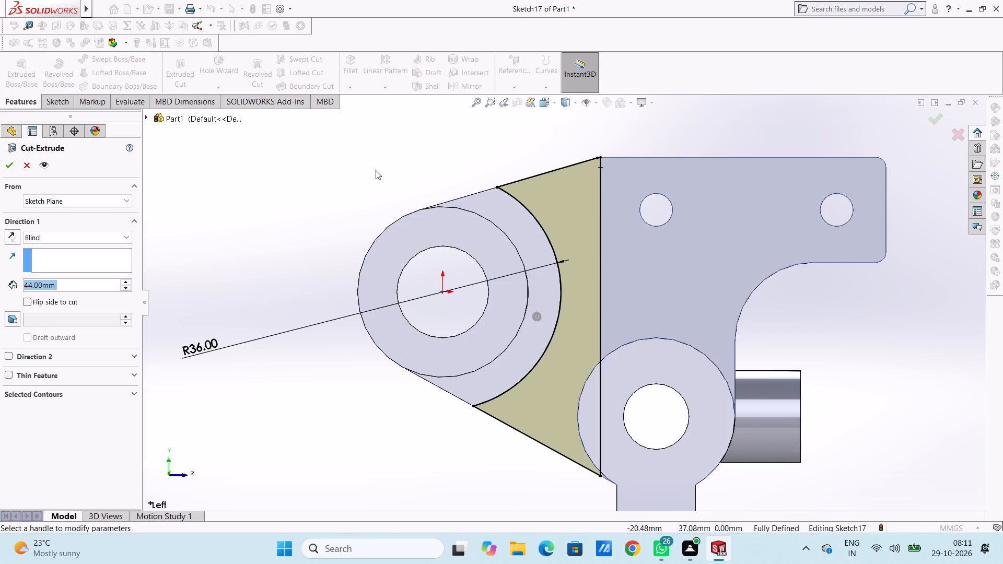
pyautogui.moveTo(376, 169); pyautogui.dragTo(342, 206, button='middle')
pyautogui.scroll(4, 342, 206)
pyautogui.moveTo(462, 182); pyautogui.dragTo(444, 241, button='middle')
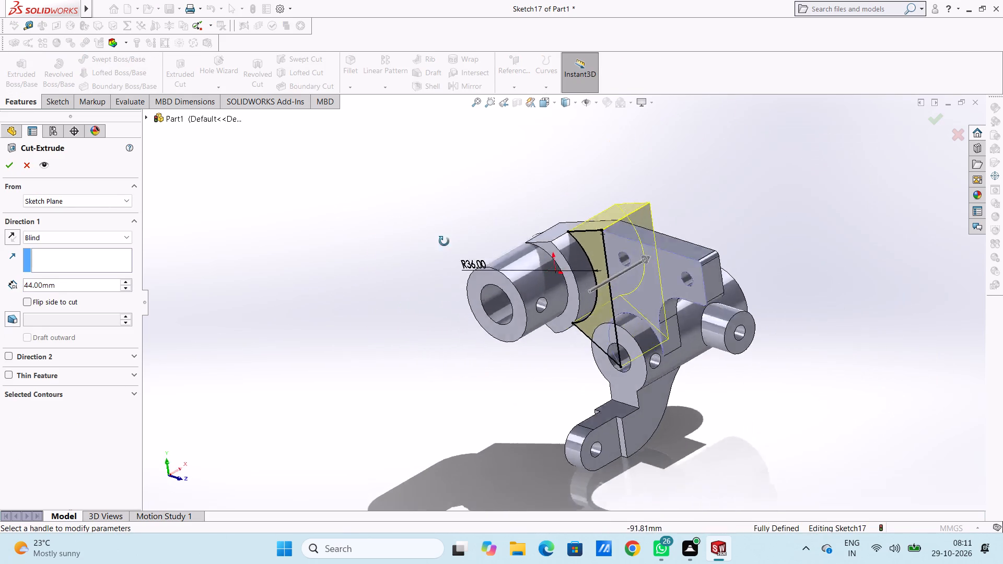
pyautogui.moveTo(444, 241); pyautogui.dragTo(450, 312, button='middle')
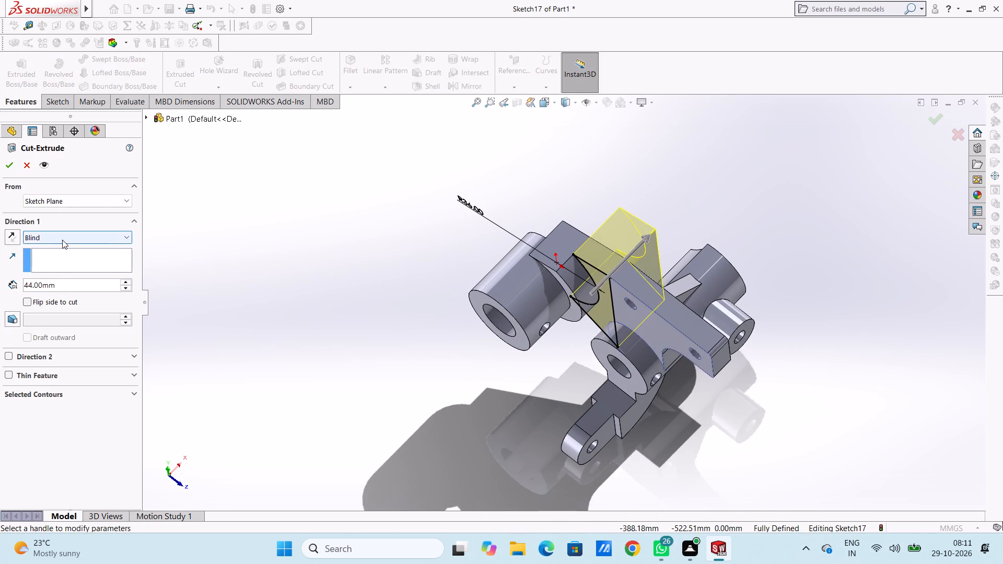
pyautogui.doubleClick(63, 239)
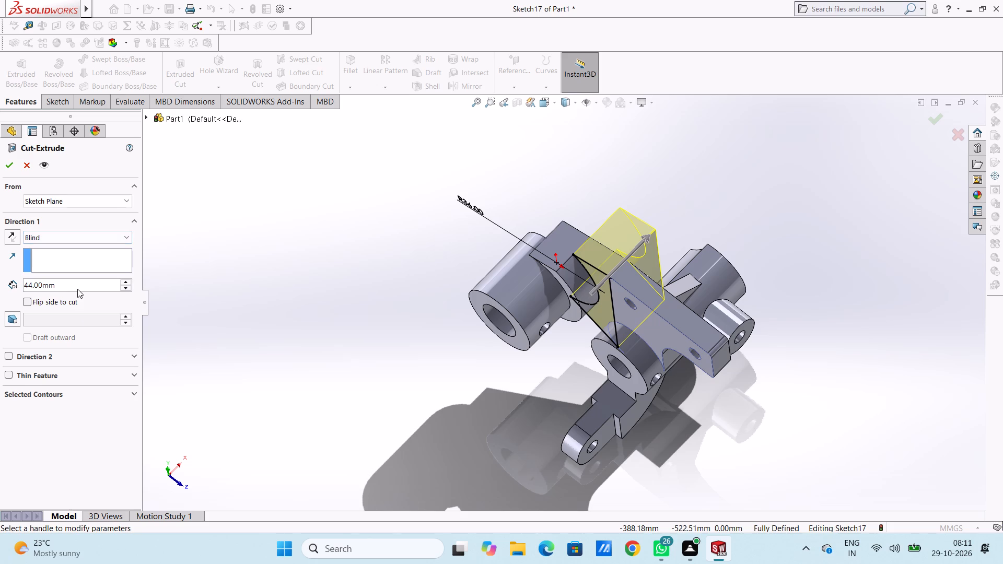
pyautogui.doubleClick(79, 286)
pyautogui.press('5')
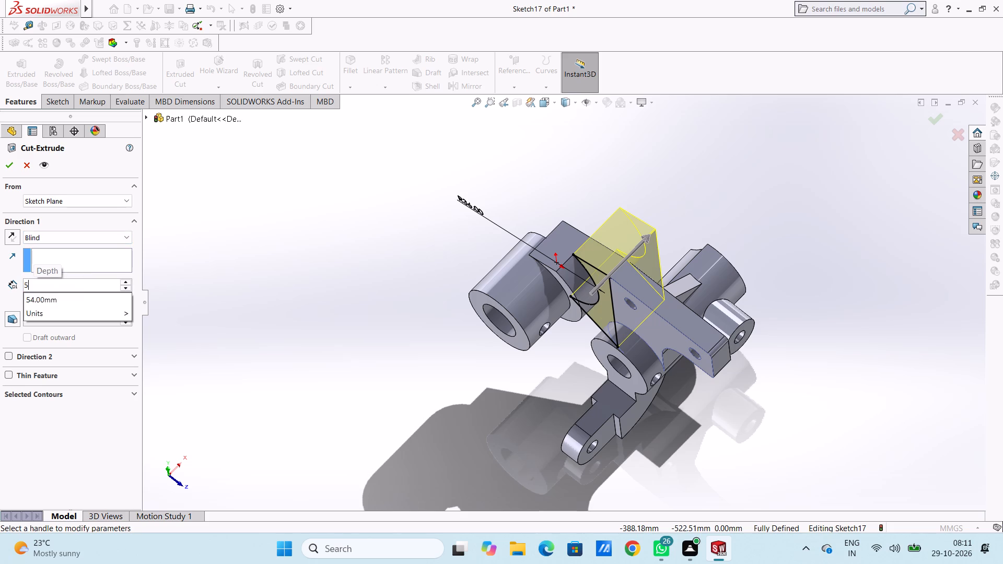
pyautogui.press('Return')
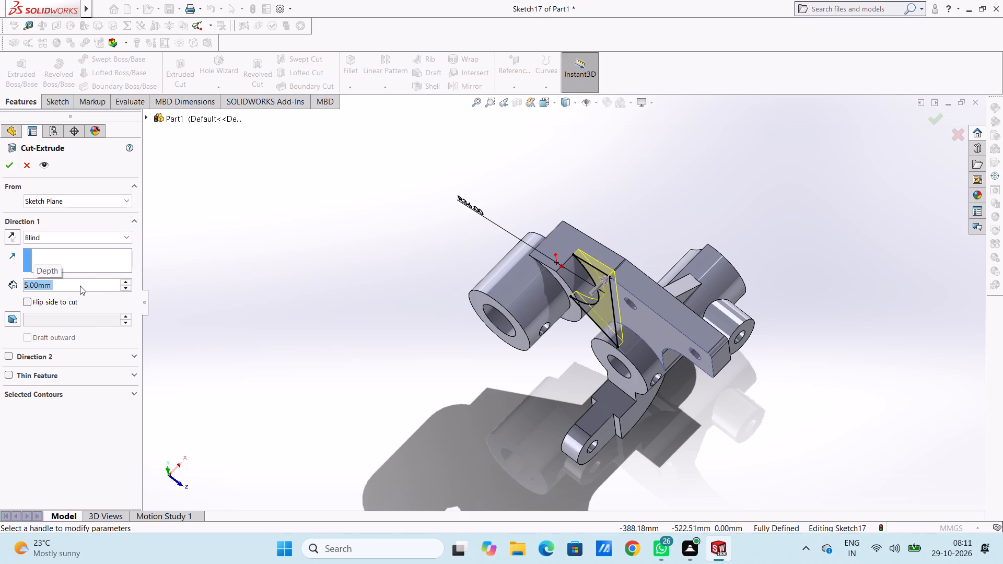
pyautogui.click(9, 167)
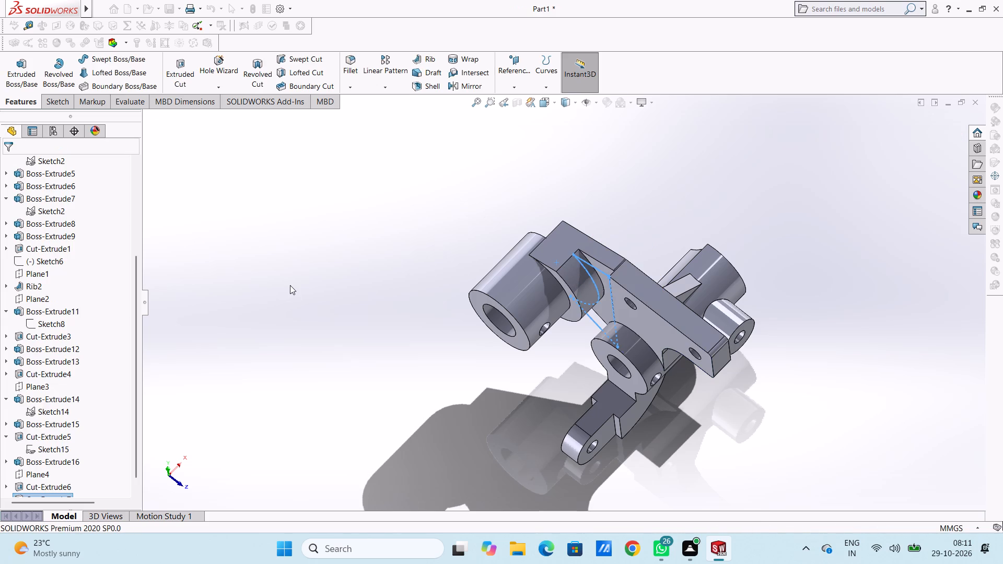
pyautogui.click(290, 285)
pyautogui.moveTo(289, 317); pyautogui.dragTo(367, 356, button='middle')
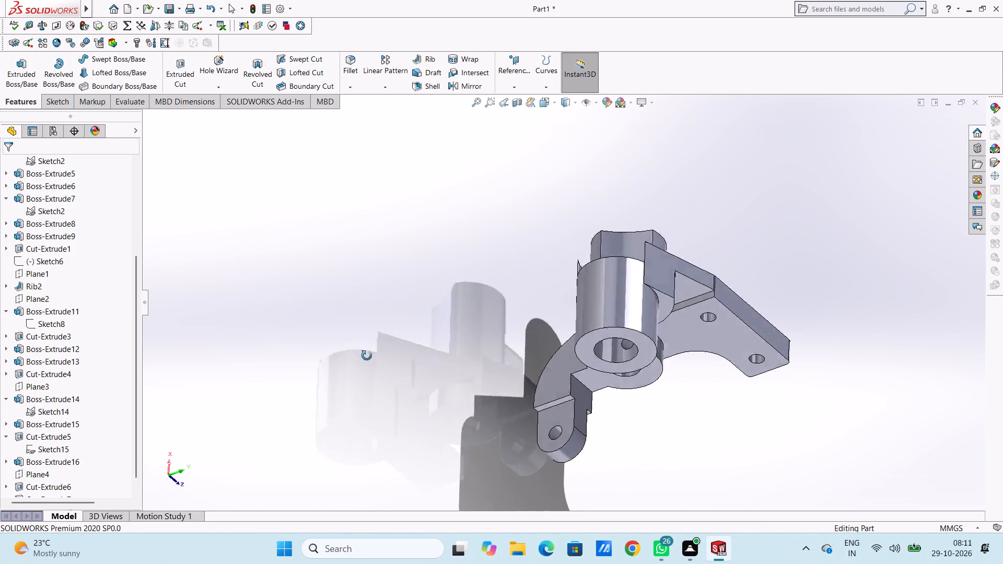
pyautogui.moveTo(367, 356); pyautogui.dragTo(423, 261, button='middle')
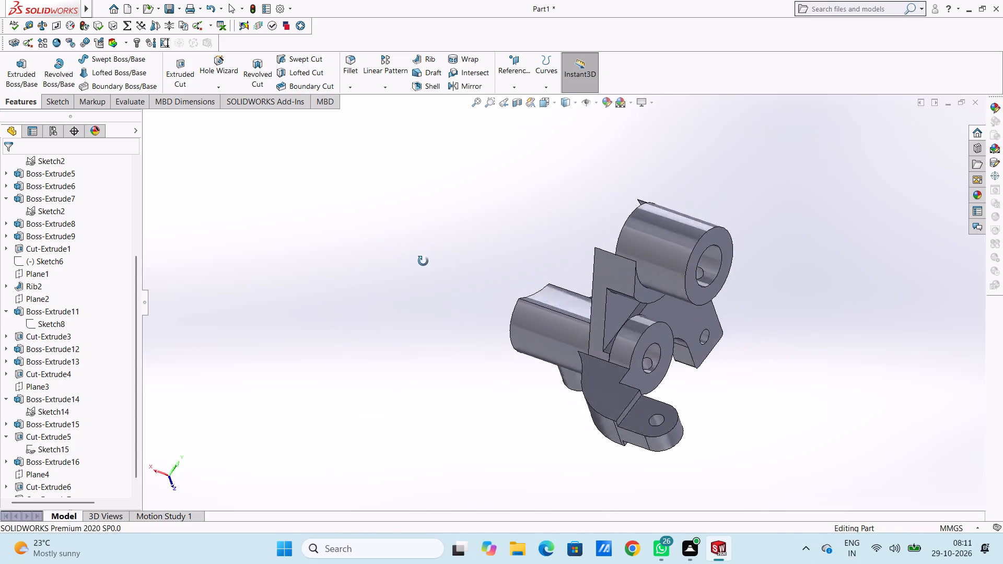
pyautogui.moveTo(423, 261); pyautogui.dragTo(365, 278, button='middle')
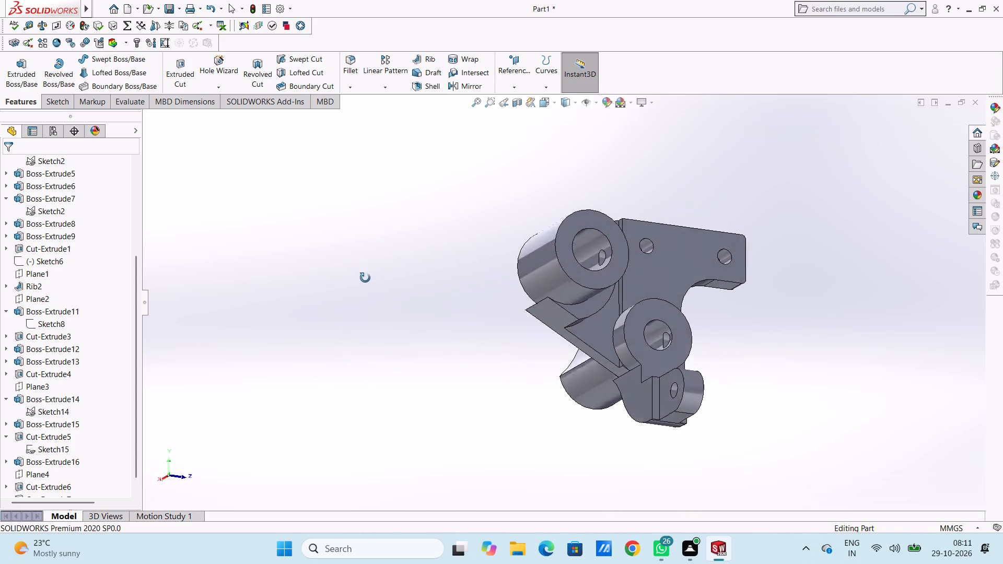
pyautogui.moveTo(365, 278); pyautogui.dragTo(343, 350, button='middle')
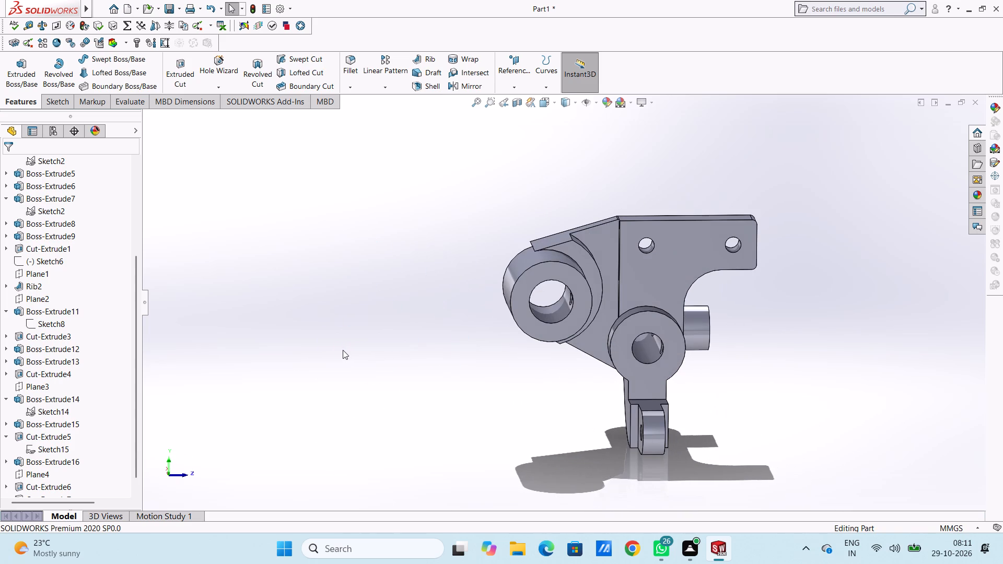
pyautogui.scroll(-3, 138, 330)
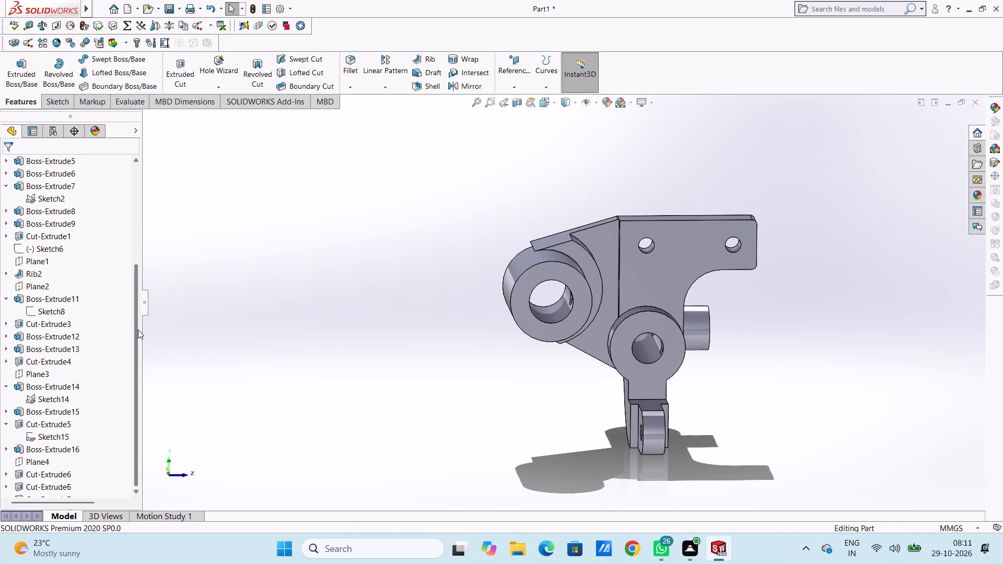
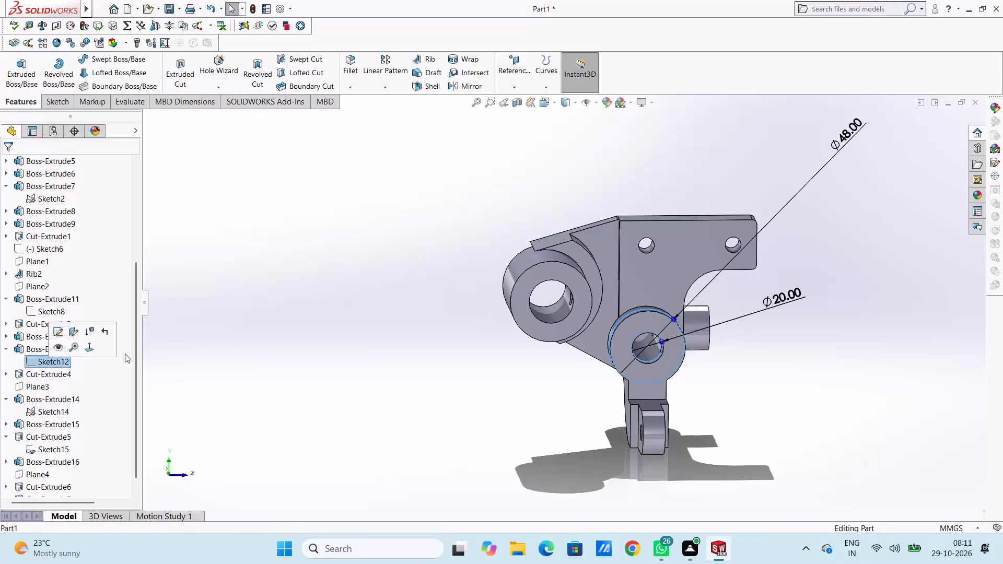
# Extrude Sketch12's concentric 48 mm and 20 mm circles up to the recessed plate face beside the upper boss, merging the result.
pyautogui.moveTo(229, 273); pyautogui.dragTo(245, 306, button='middle')
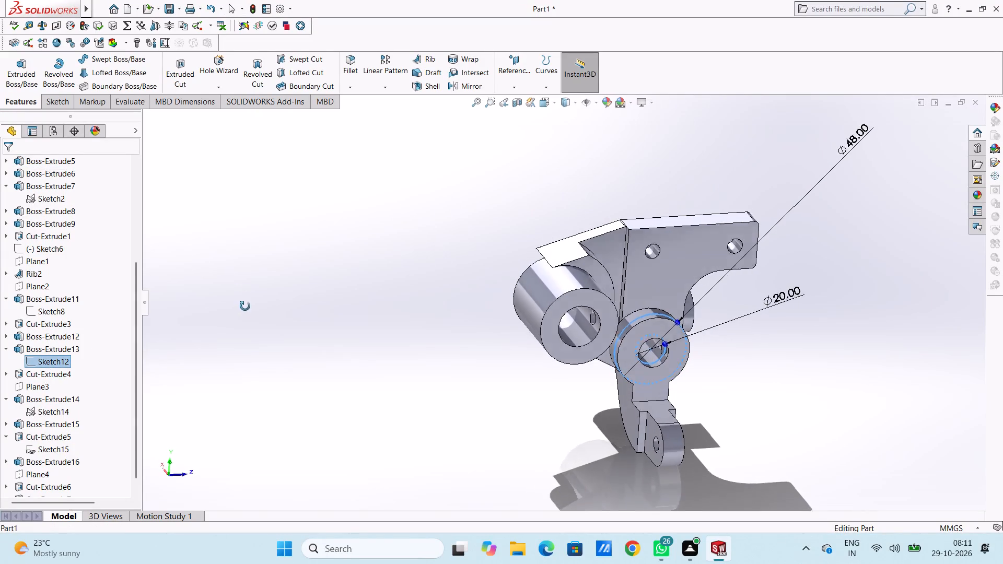
pyautogui.moveTo(245, 306); pyautogui.dragTo(249, 339, button='middle')
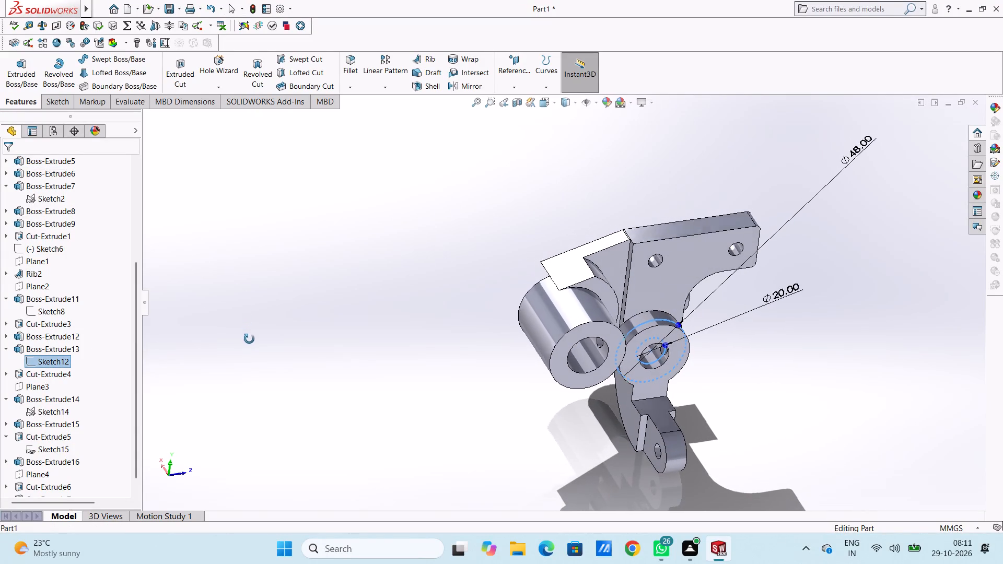
pyautogui.moveTo(249, 339); pyautogui.dragTo(249, 339, button='middle')
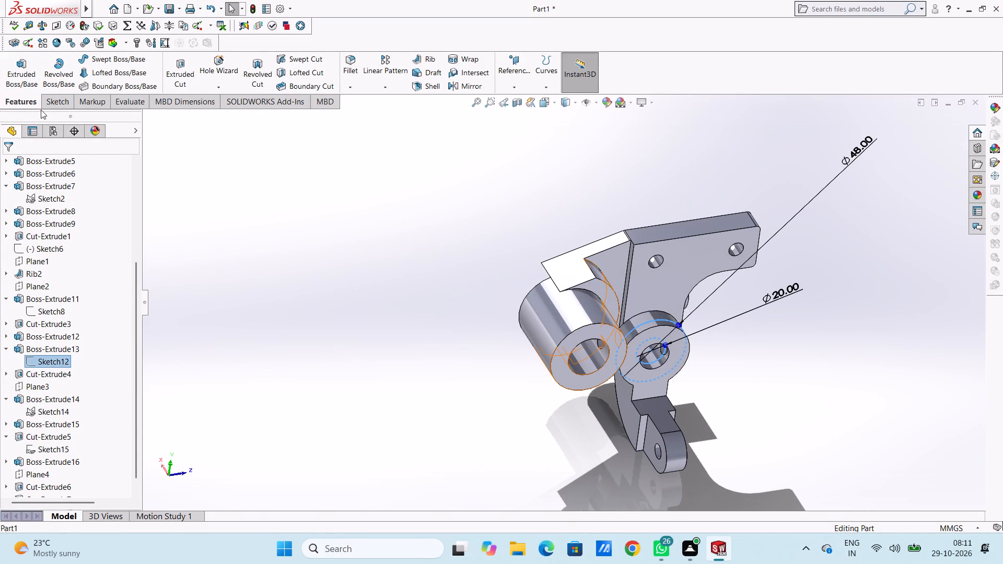
pyautogui.click(22, 73)
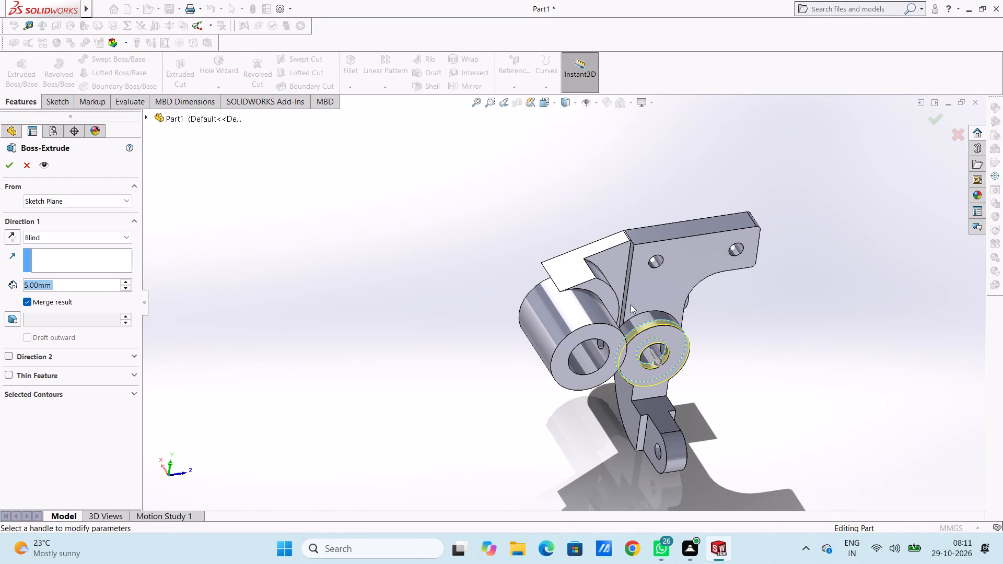
pyautogui.click(110, 238)
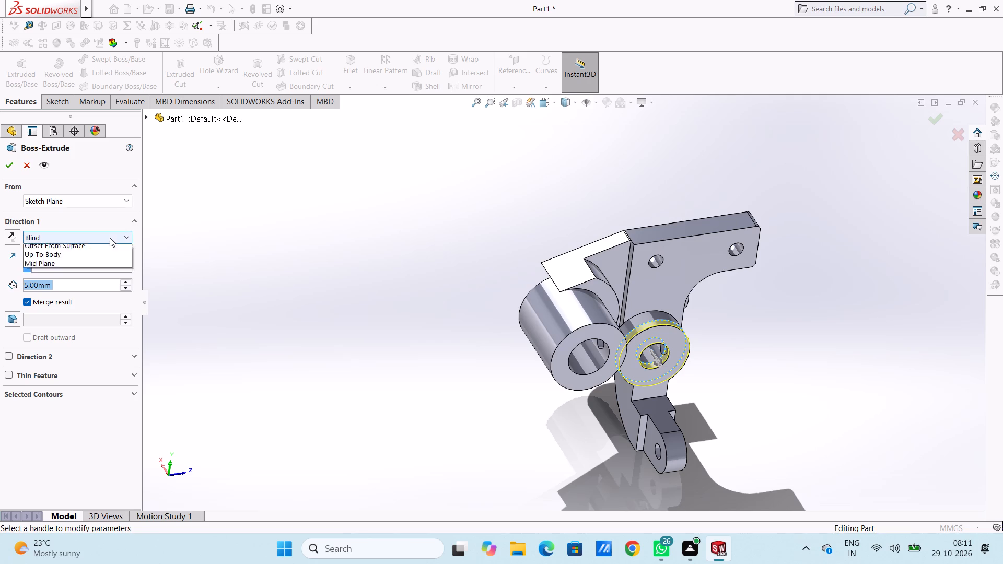
pyautogui.click(82, 294)
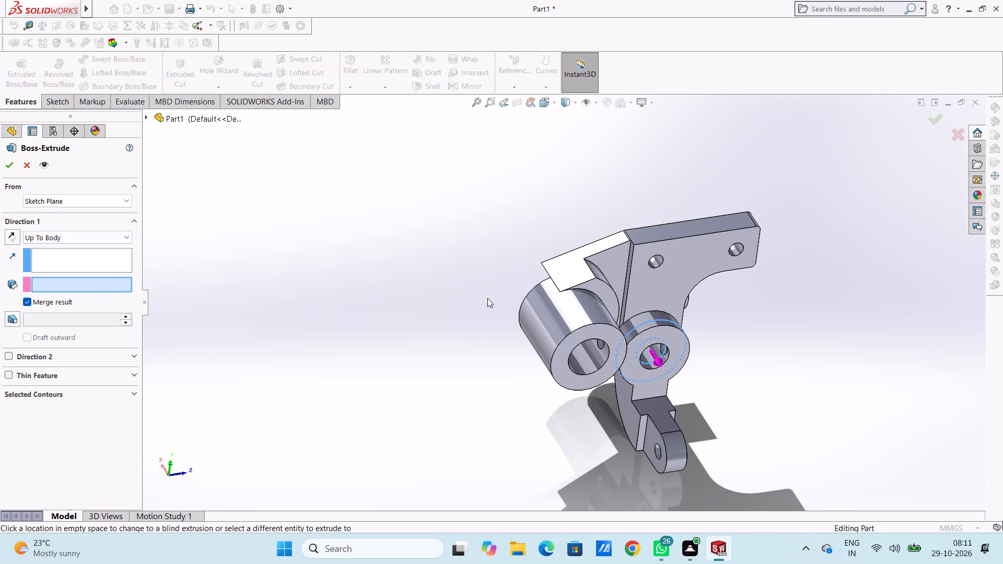
pyautogui.click(612, 258)
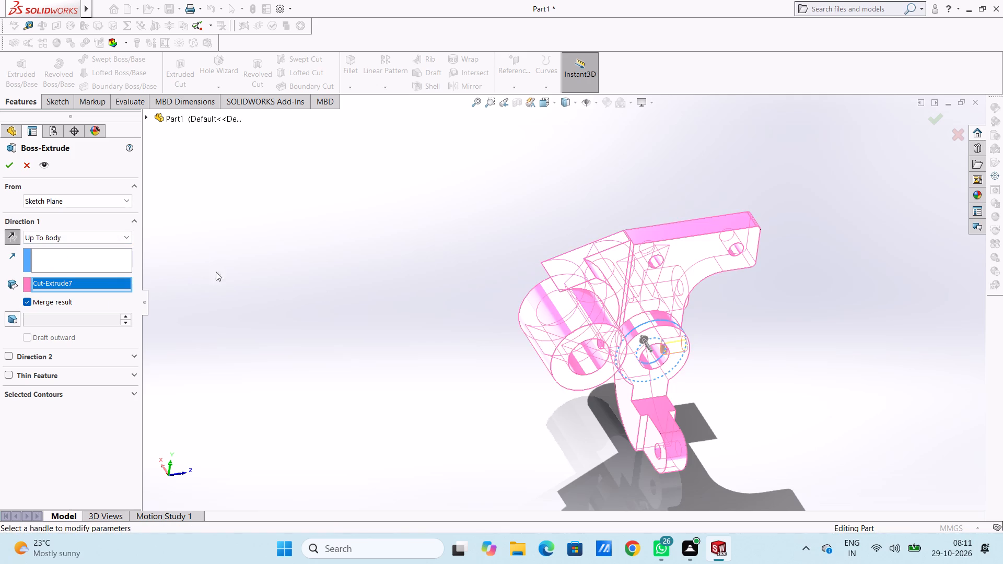
pyautogui.click(230, 268)
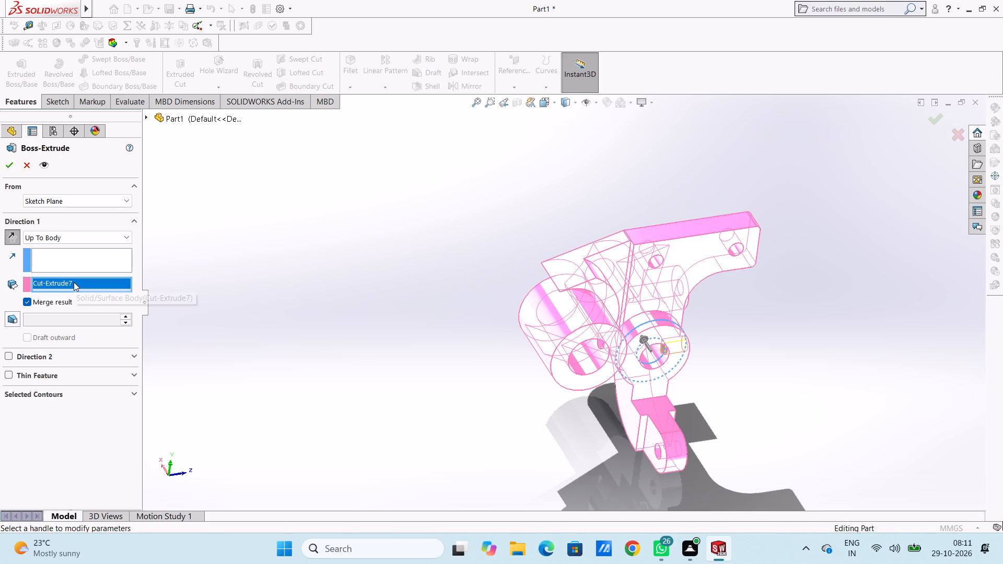
pyautogui.rightClick(74, 282)
pyautogui.click(119, 301)
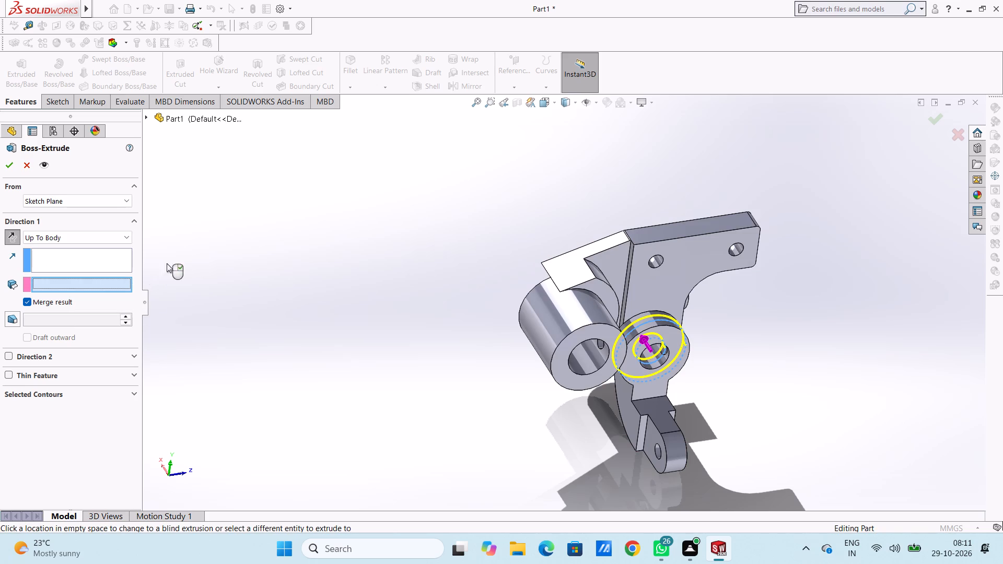
pyautogui.click(96, 237)
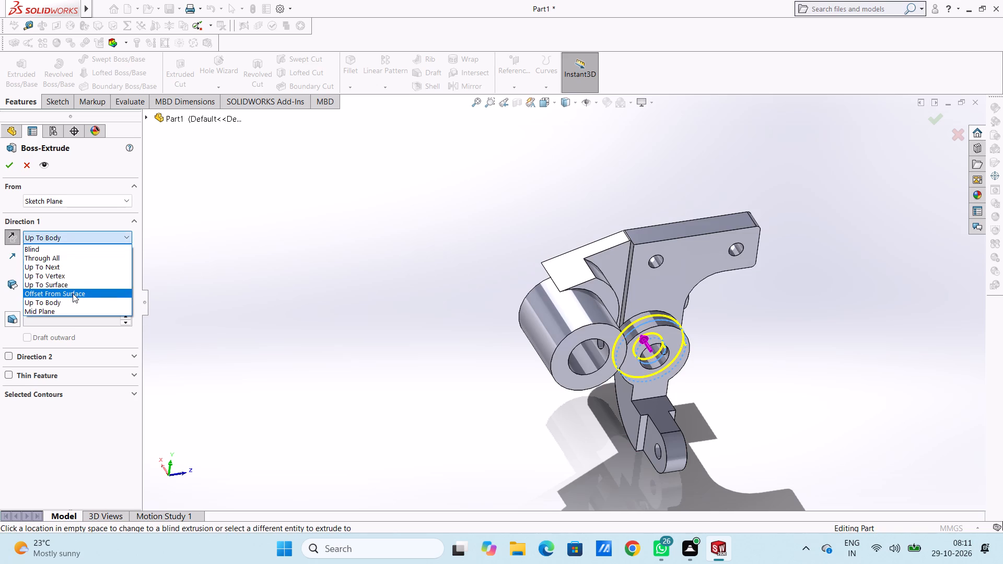
pyautogui.click(71, 285)
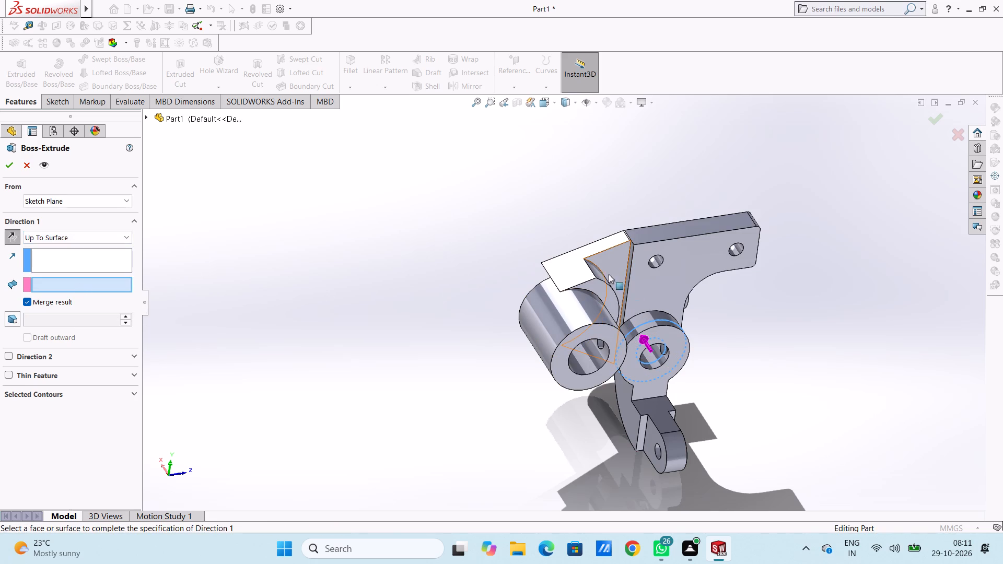
pyautogui.click(617, 263)
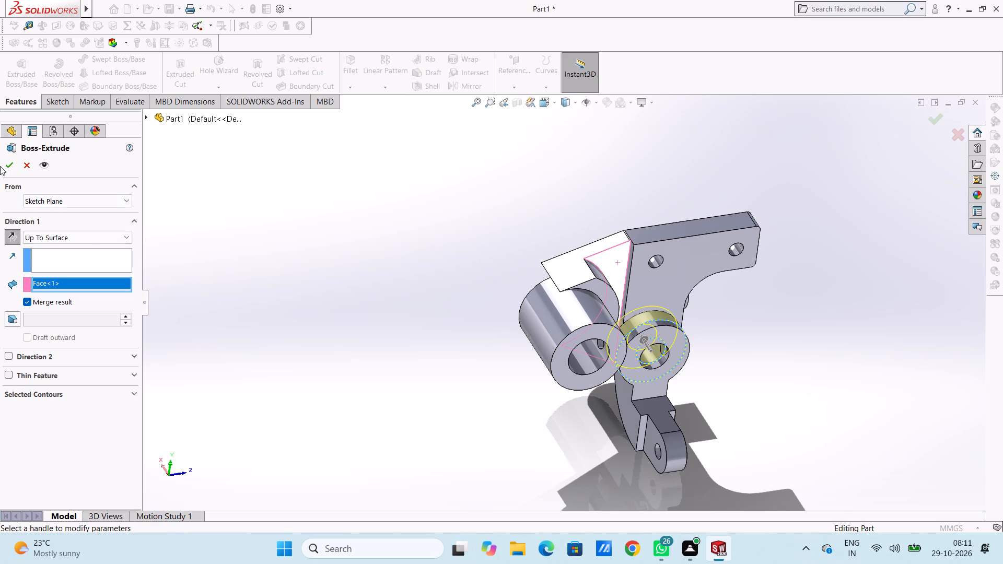
pyautogui.click(10, 164)
pyautogui.click(419, 301)
# Cut-extrude the 10 mm circle of Sketch13 with a blind depth of 44 mm into the side of the lower boss.
pyautogui.moveTo(426, 345); pyautogui.dragTo(405, 249, button='middle')
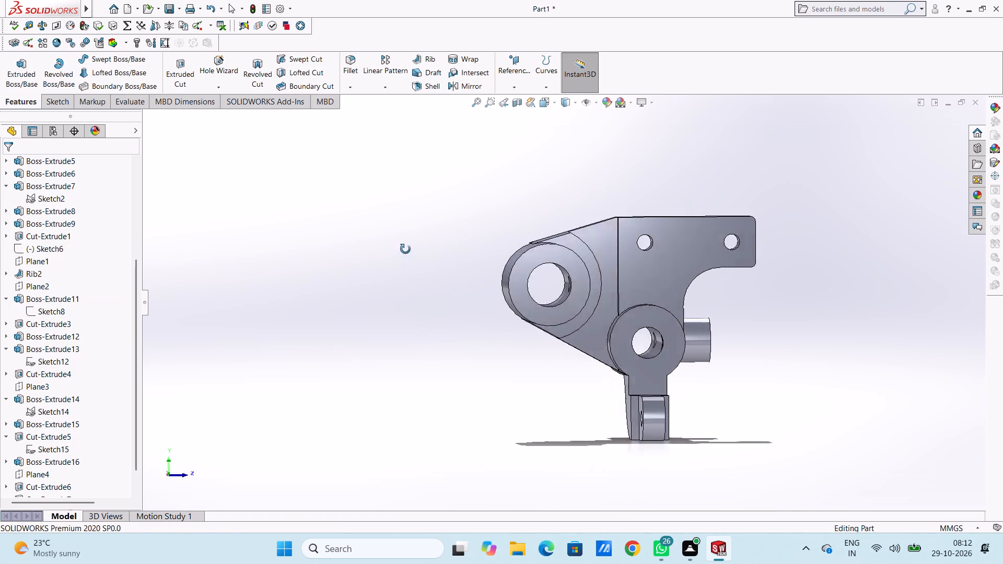
pyautogui.moveTo(405, 249); pyautogui.dragTo(465, 261, button='middle')
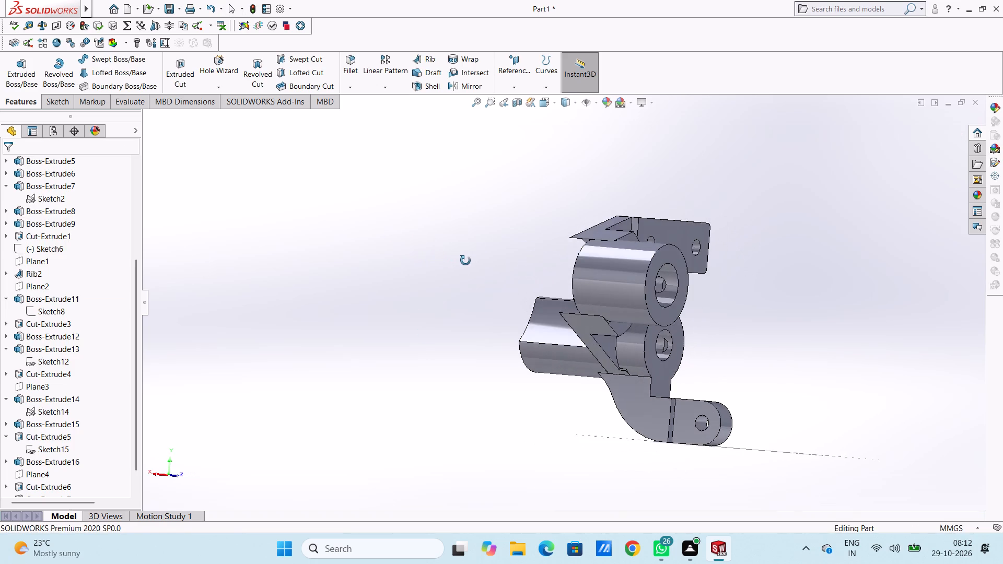
pyautogui.moveTo(465, 261); pyautogui.dragTo(385, 230, button='middle')
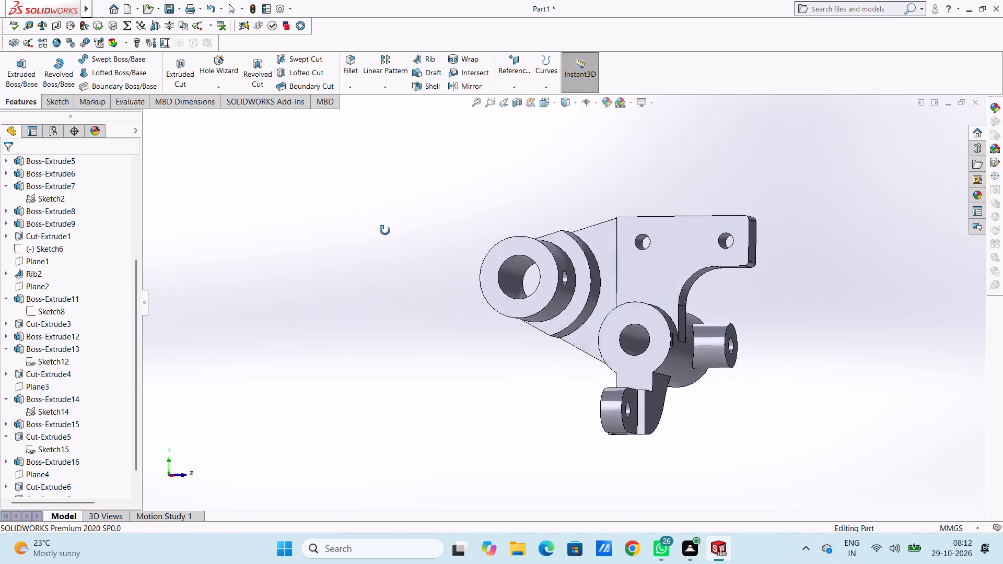
pyautogui.moveTo(385, 230); pyautogui.dragTo(334, 249, button='middle')
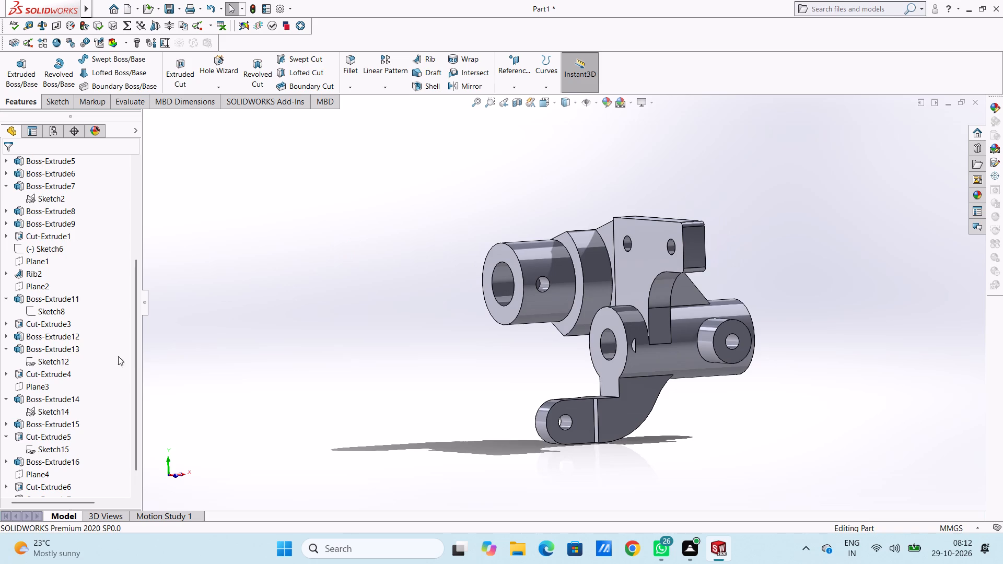
pyautogui.scroll(-6, 133, 362)
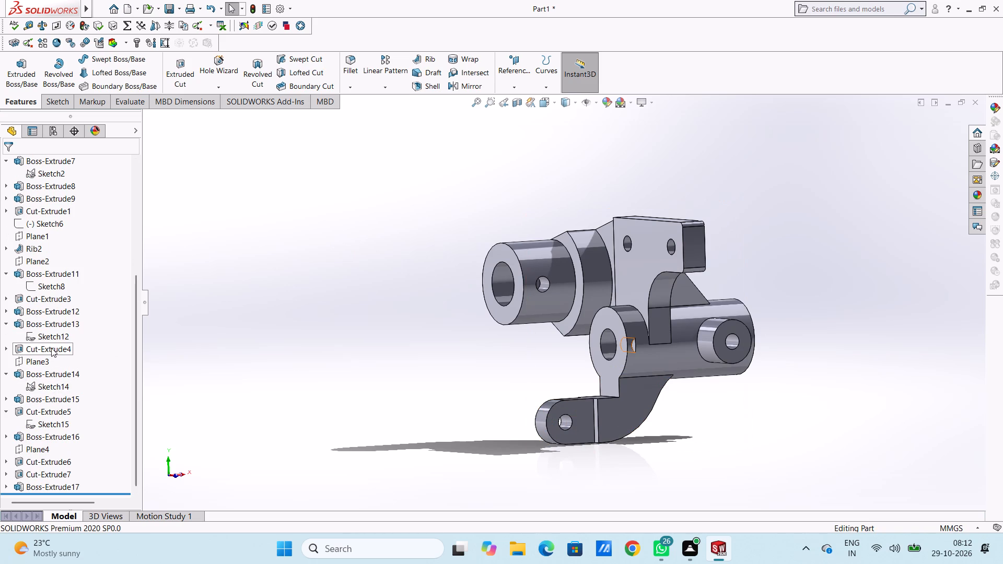
pyautogui.click(6, 347)
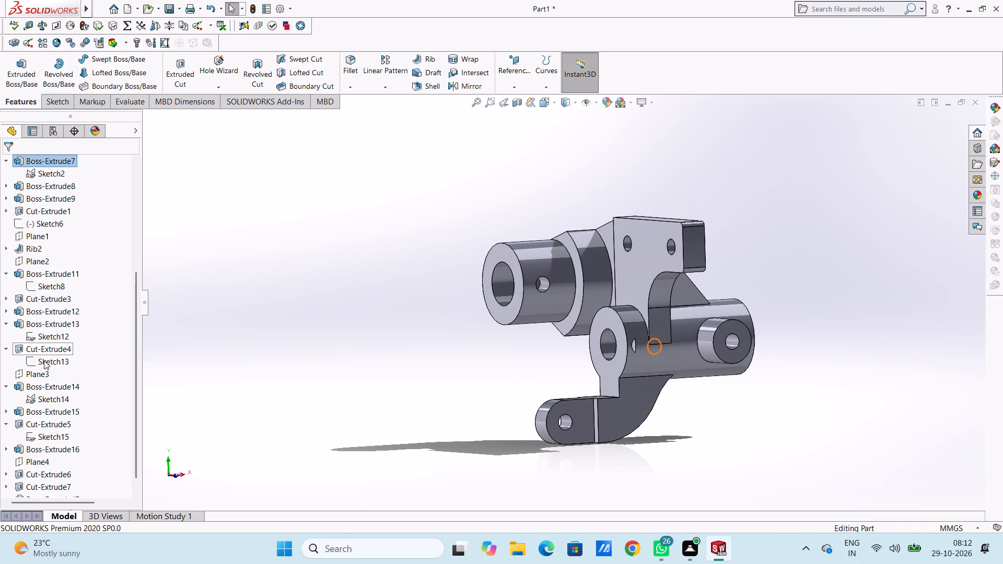
pyautogui.click(44, 360)
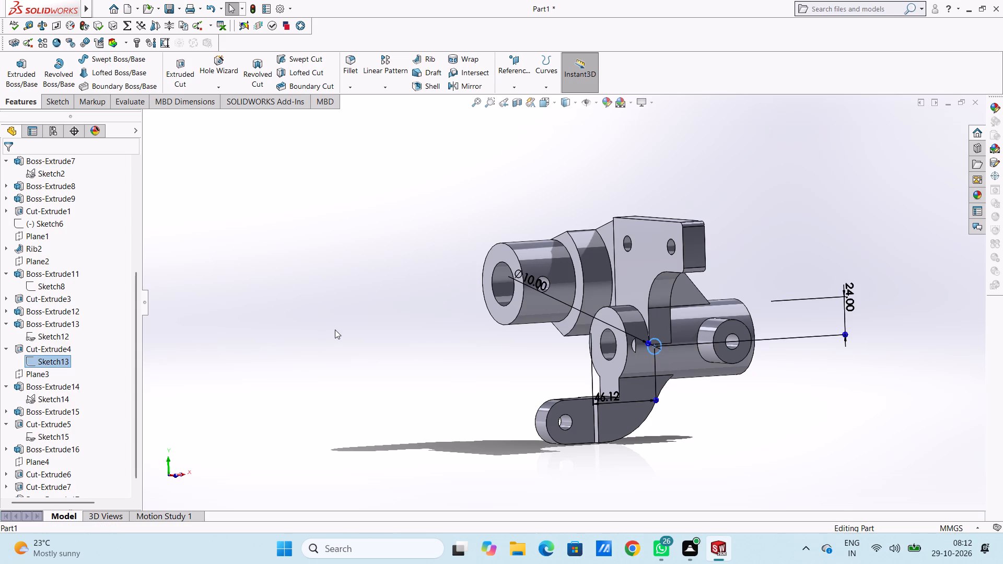
pyautogui.moveTo(343, 319); pyautogui.dragTo(348, 318, button='middle')
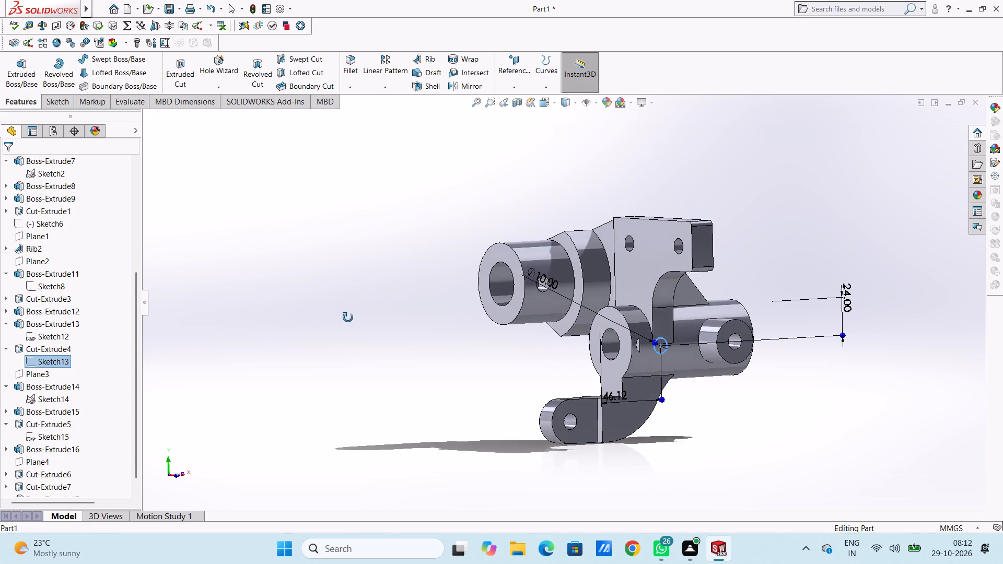
pyautogui.moveTo(348, 318); pyautogui.dragTo(352, 317, button='middle')
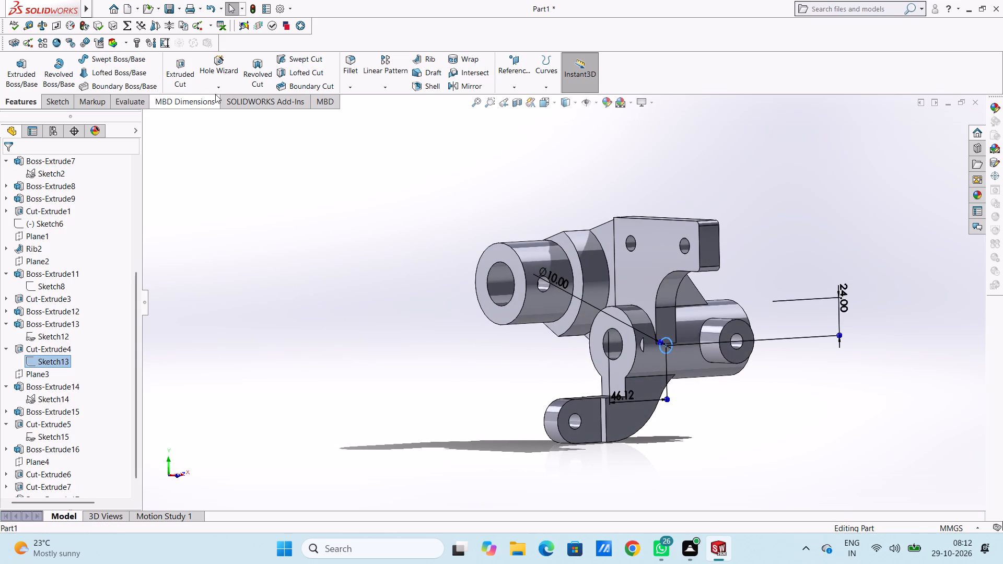
pyautogui.click(179, 61)
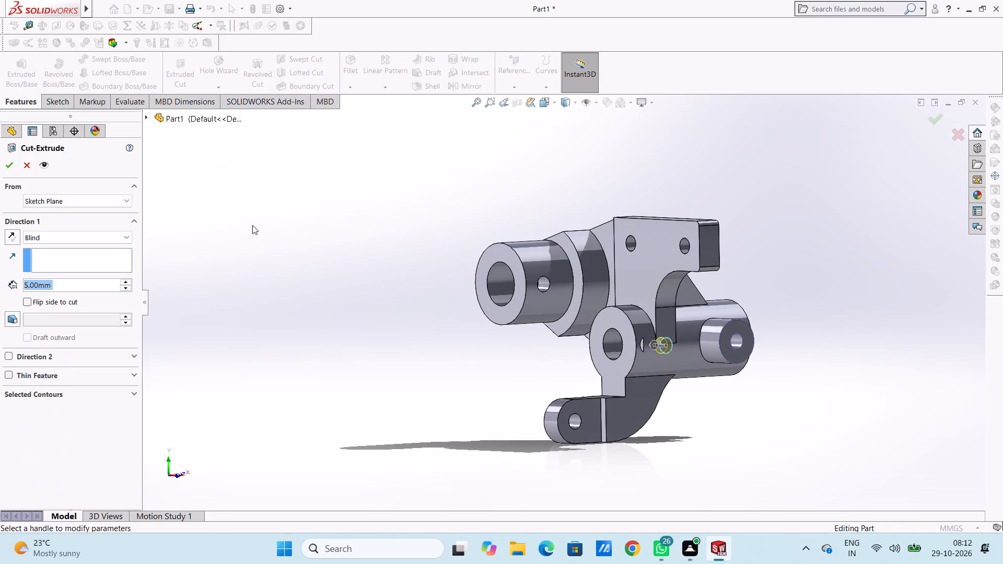
pyautogui.write('44')
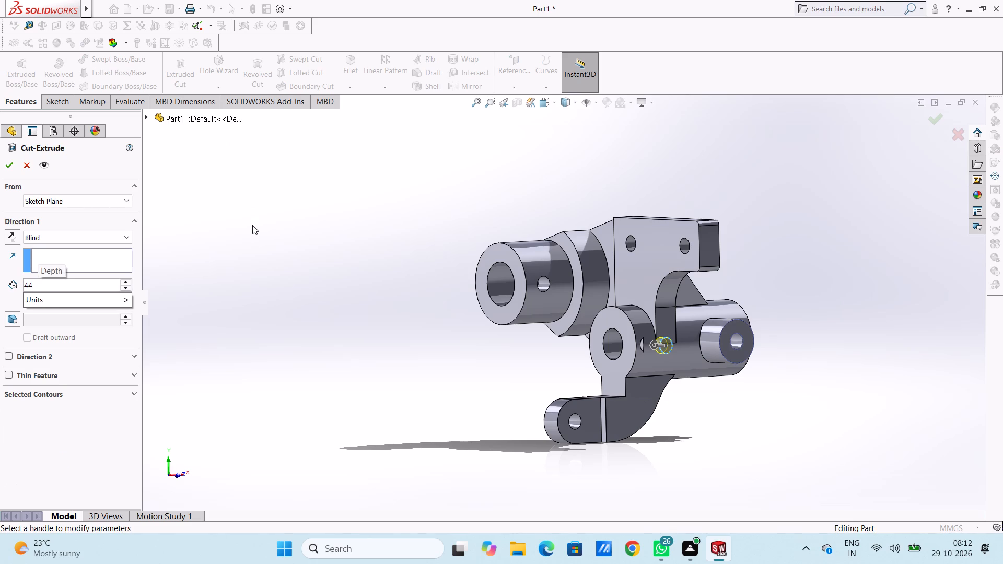
pyautogui.press('Return')
pyautogui.moveTo(271, 235); pyautogui.dragTo(294, 238, button='middle')
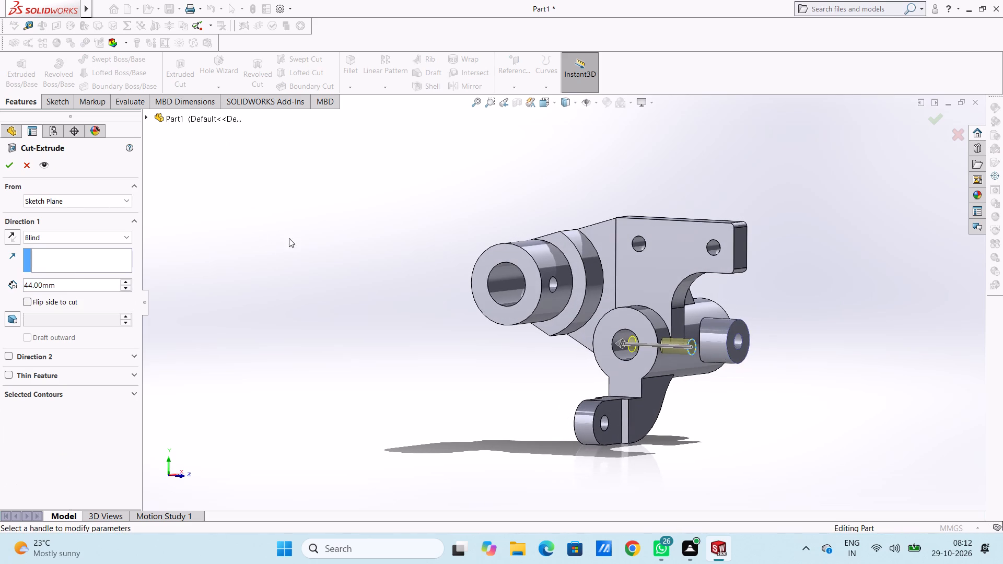
pyautogui.click(10, 162)
pyautogui.click(271, 238)
# Examine the bracket from the front, side and rear to check the bosses, plate, rib and cross holes.
pyautogui.moveTo(300, 254); pyautogui.dragTo(298, 255, button='middle')
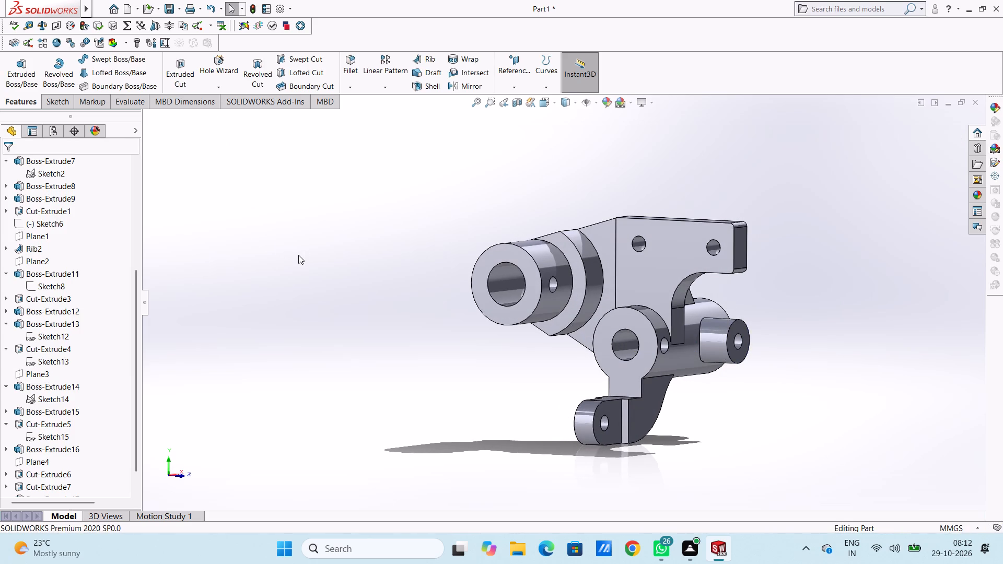
pyautogui.moveTo(298, 255); pyautogui.dragTo(260, 260, button='middle')
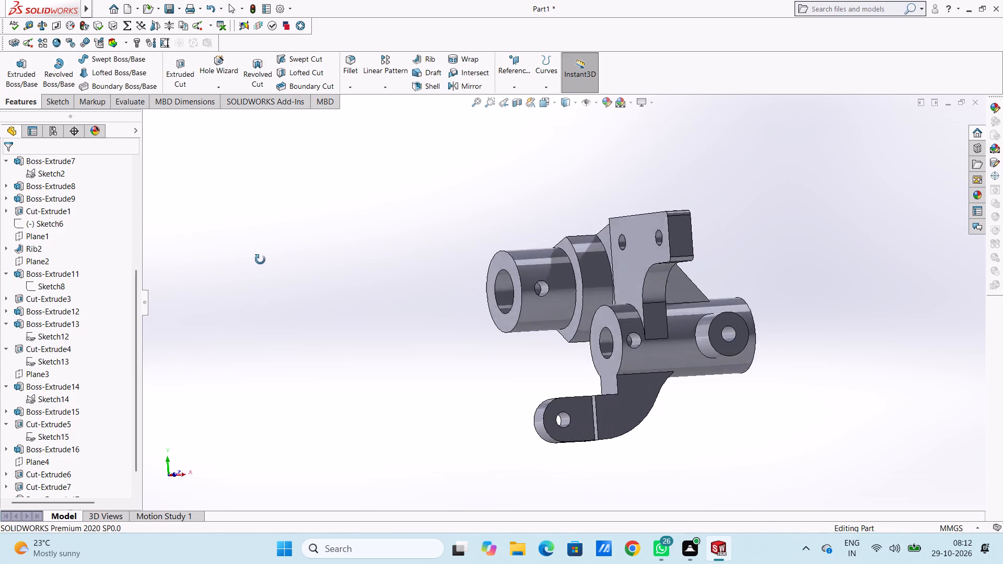
pyautogui.moveTo(260, 260); pyautogui.dragTo(309, 256, button='middle')
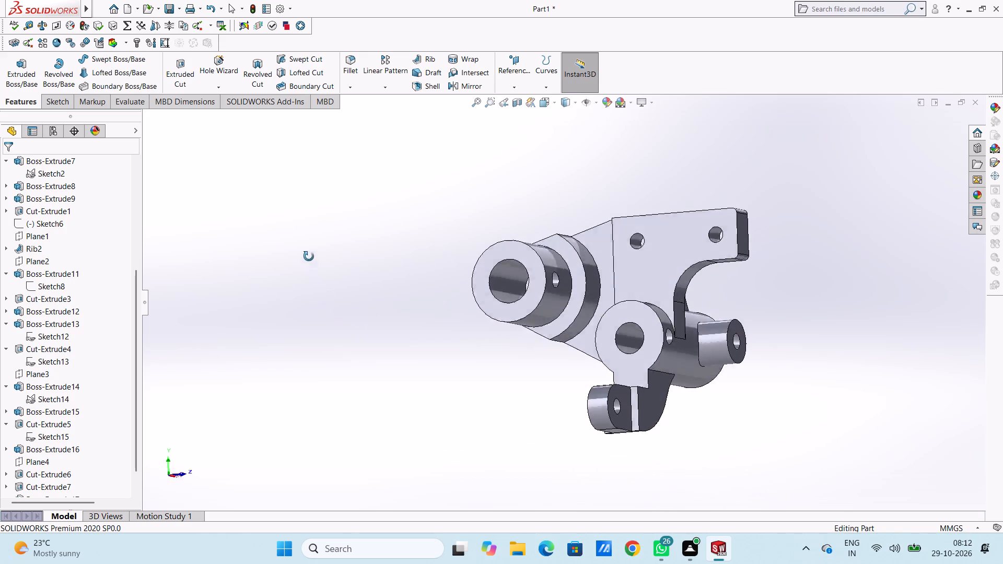
pyautogui.moveTo(309, 256); pyautogui.dragTo(267, 373, button='middle')
pyautogui.scroll(3, 368, 241)
pyautogui.moveTo(378, 284); pyautogui.dragTo(450, 299, button='middle')
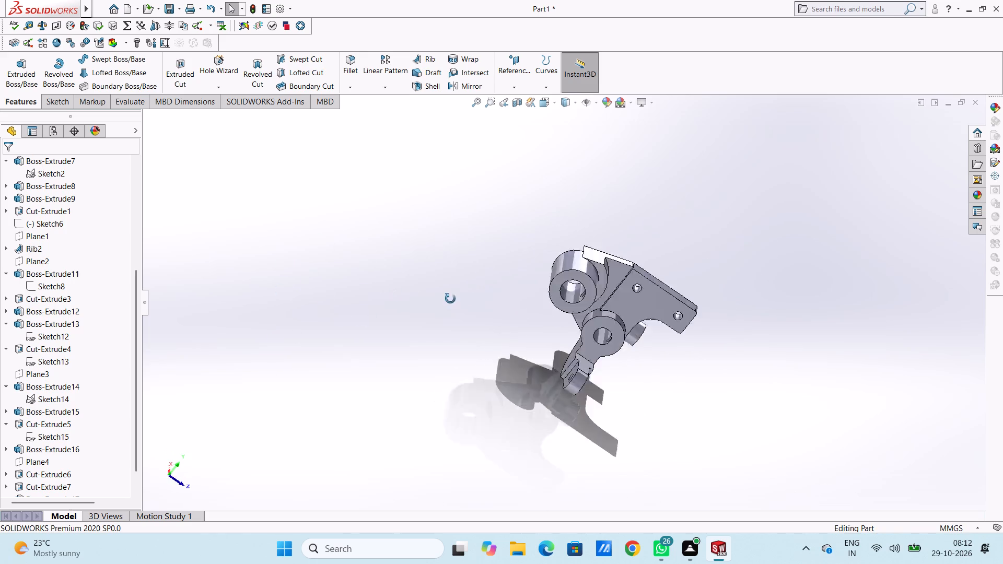
pyautogui.moveTo(450, 299); pyautogui.dragTo(333, 300, button='middle')
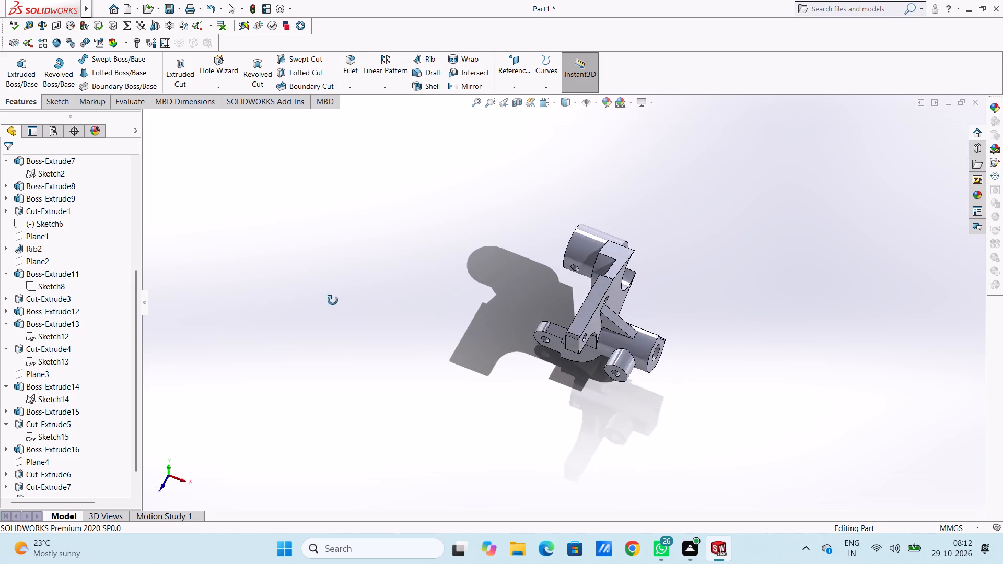
pyautogui.moveTo(333, 300); pyautogui.dragTo(363, 210, button='middle')
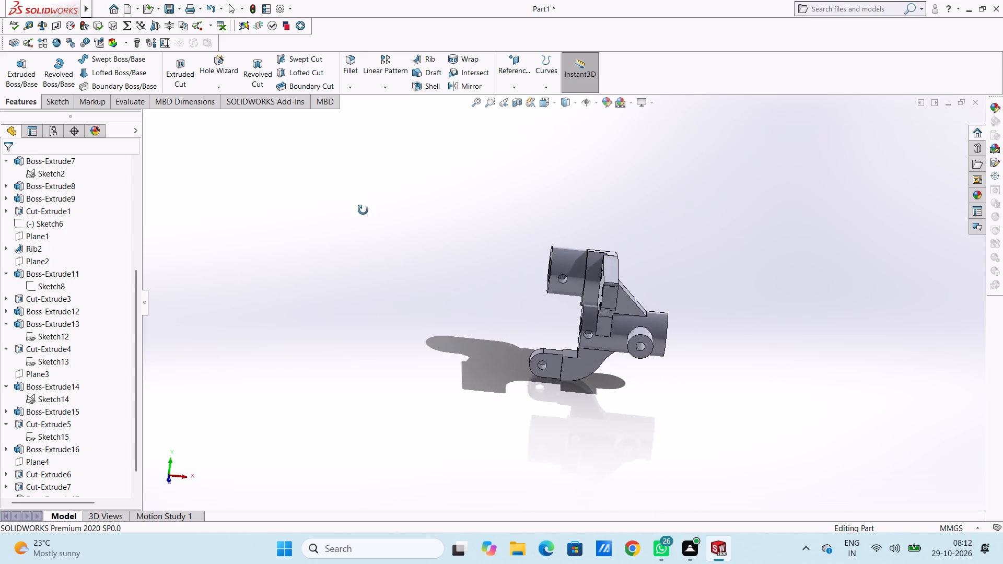
# Set up a 2 mm symmetric fillet and select the plate's outline edge on the rib side.
pyautogui.moveTo(363, 210); pyautogui.dragTo(312, 198, button='middle')
pyautogui.scroll(-5, 633, 264)
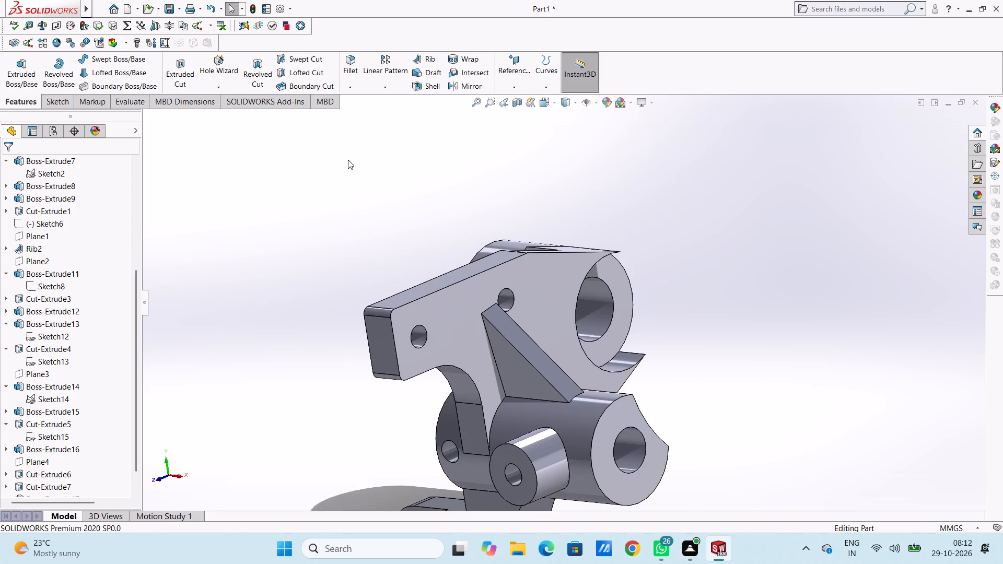
pyautogui.click(353, 64)
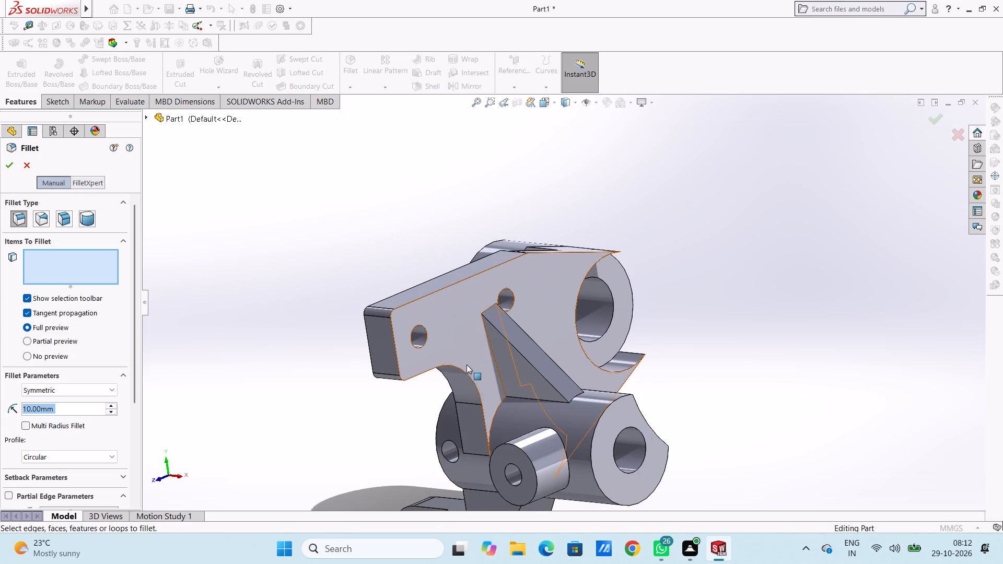
pyautogui.press('2')
pyautogui.press('Return')
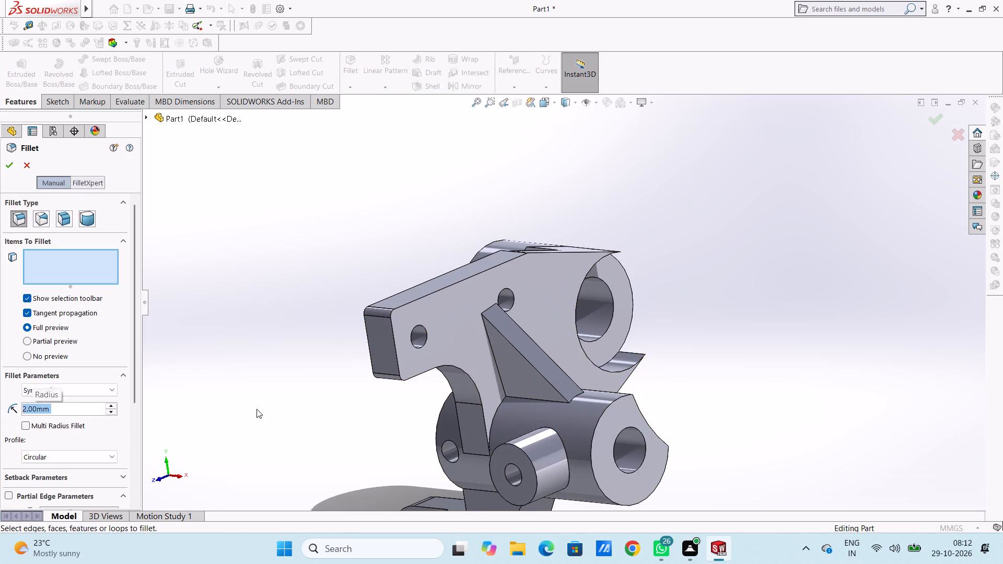
pyautogui.click(425, 298)
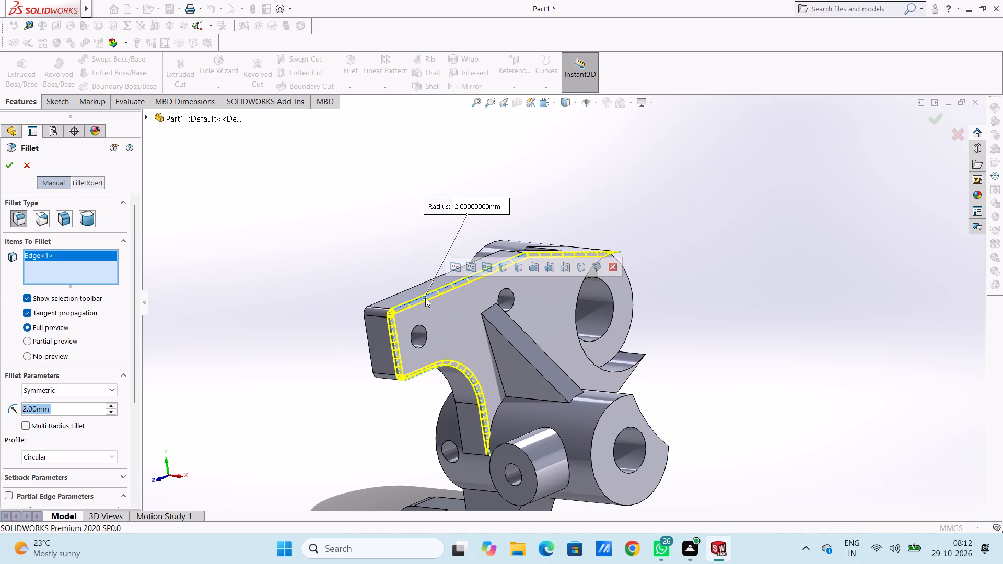
# Add the rib's side and upper junction edges with the plate and its sloped edge to the 2 mm fillet.
pyautogui.click(496, 368)
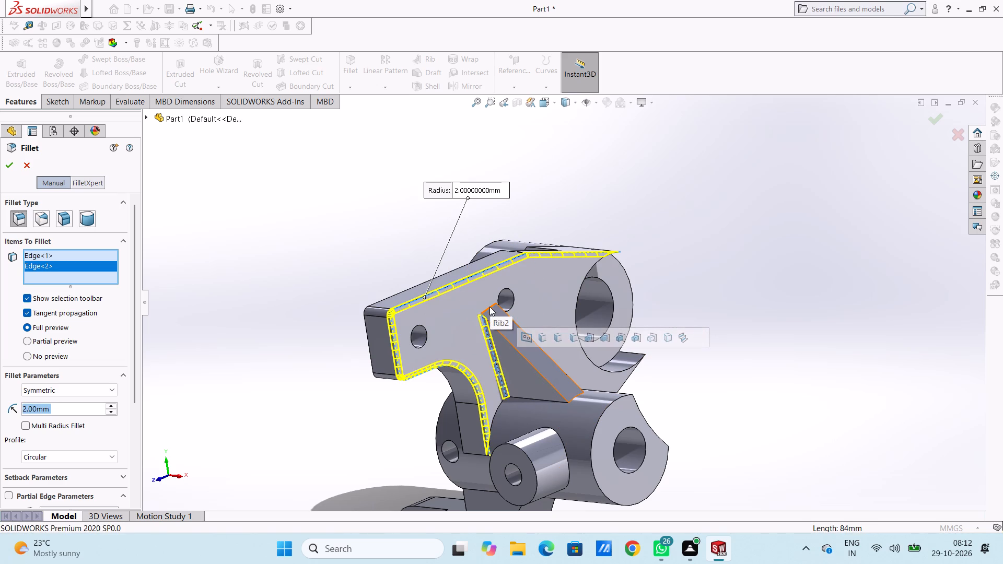
pyautogui.click(489, 307)
pyautogui.click(509, 342)
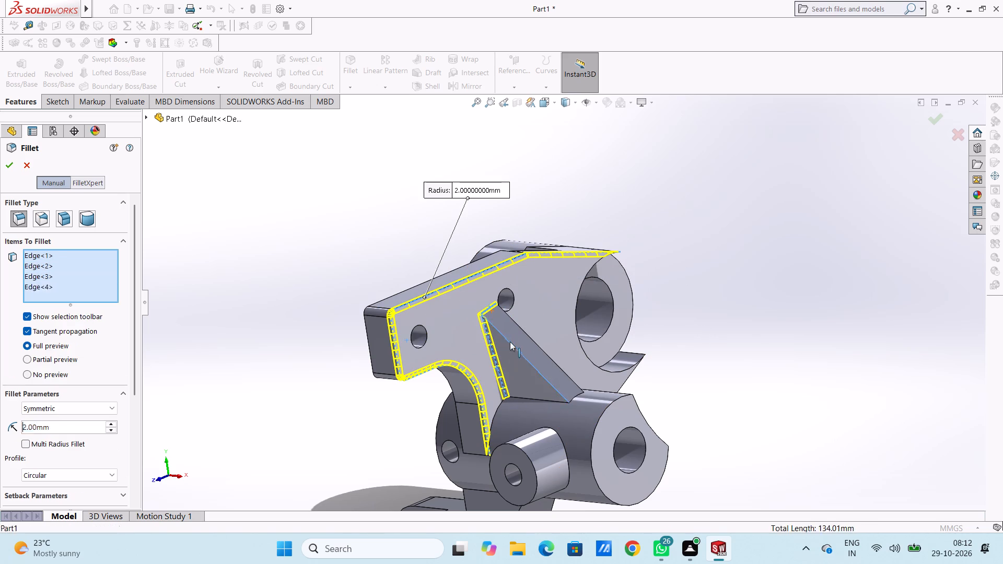
pyautogui.click(521, 332)
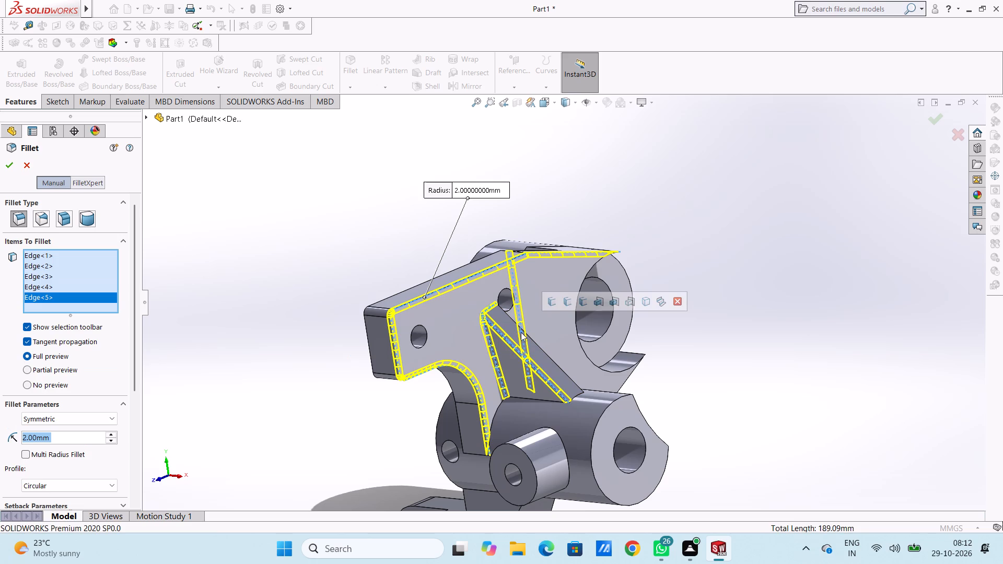
pyautogui.click(521, 332)
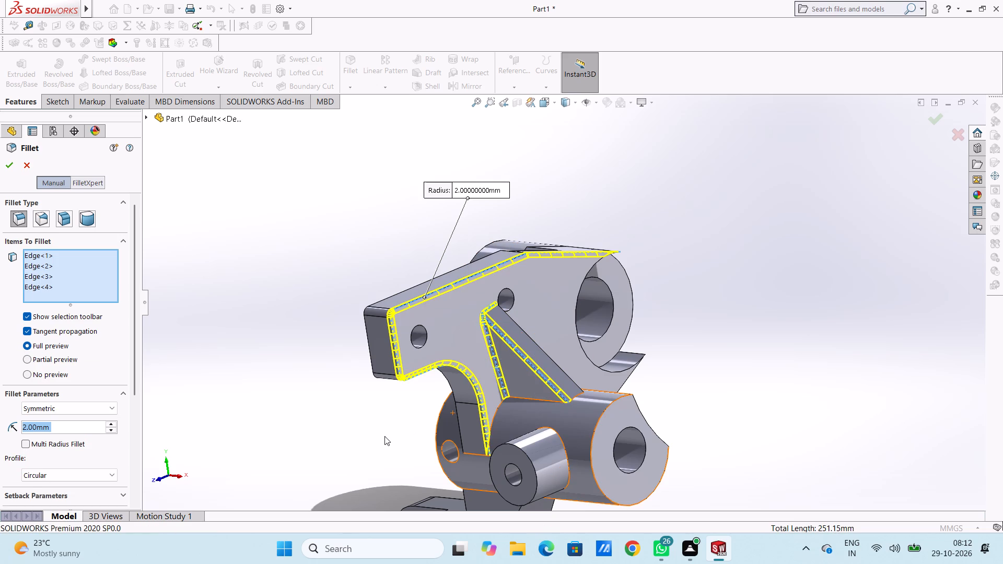
# Remove the rib's sloped edge from the fillet selection and add the edges around its base on the boss and the remaining plate junction edge.
pyautogui.moveTo(384, 436); pyautogui.dragTo(360, 374, button='middle')
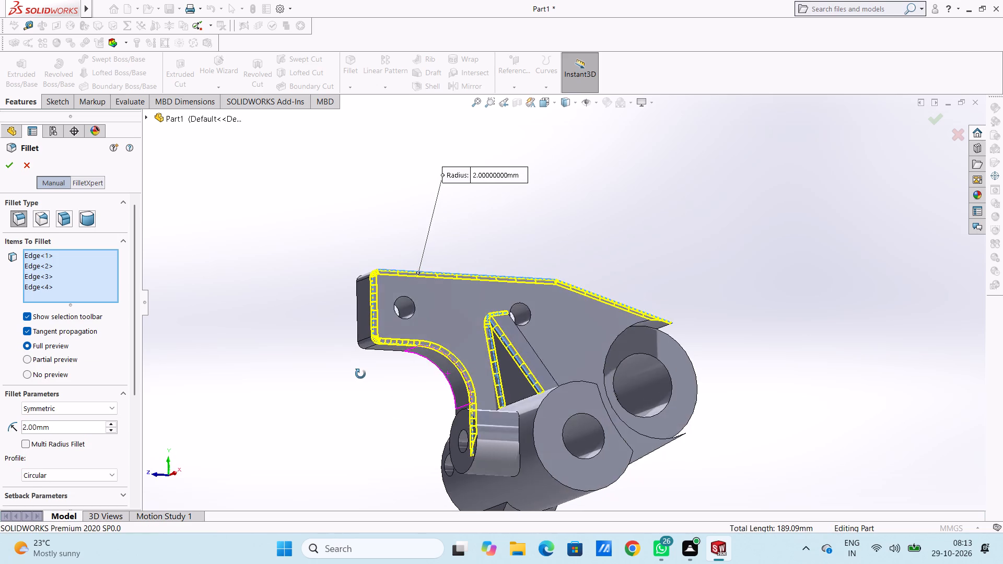
pyautogui.moveTo(360, 374); pyautogui.dragTo(347, 376, button='middle')
pyautogui.scroll(-6, 507, 364)
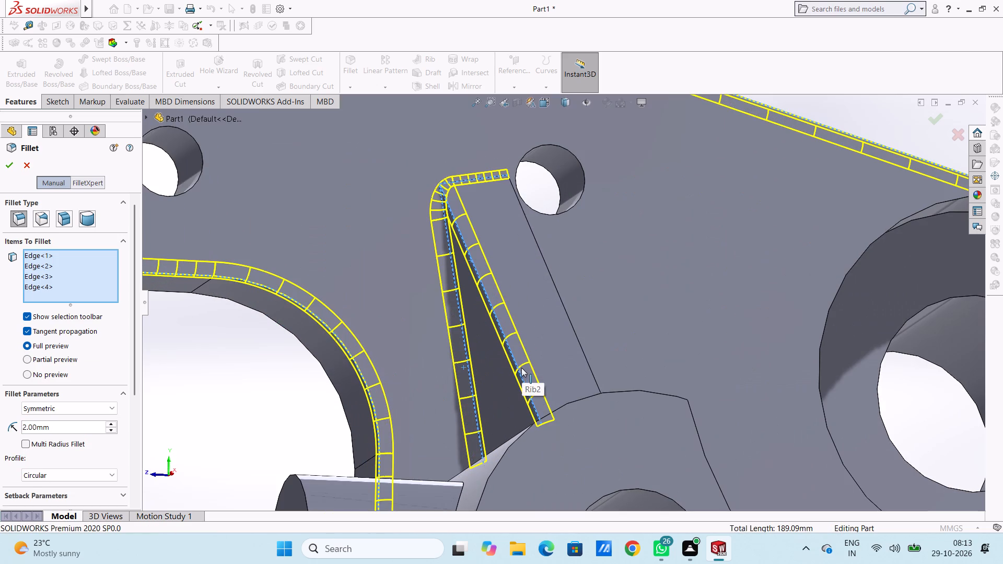
pyautogui.click(518, 368)
pyautogui.moveTo(561, 348); pyautogui.dragTo(566, 433, button='middle')
pyautogui.click(517, 421)
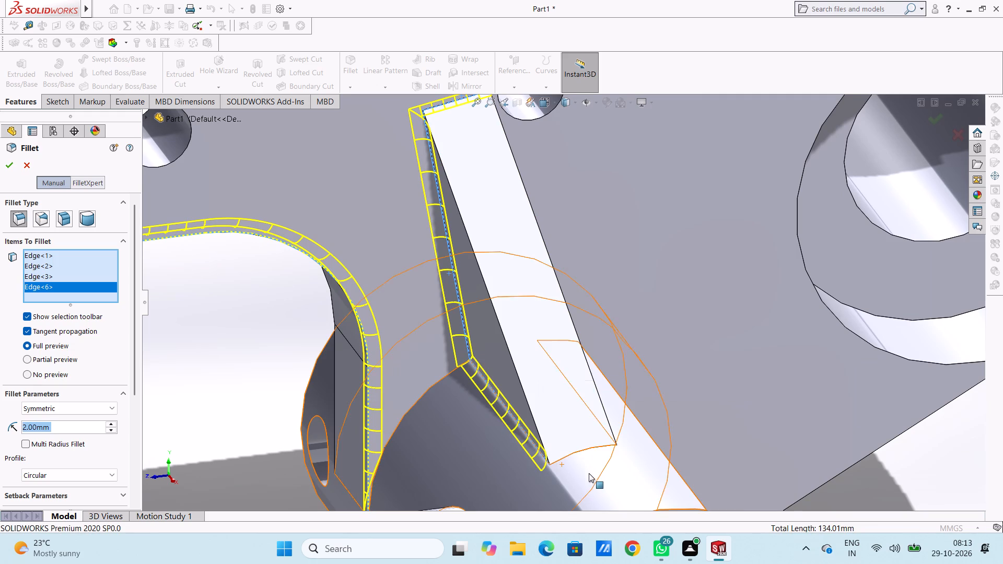
pyautogui.click(573, 451)
pyautogui.moveTo(664, 395); pyautogui.dragTo(661, 395, button='middle')
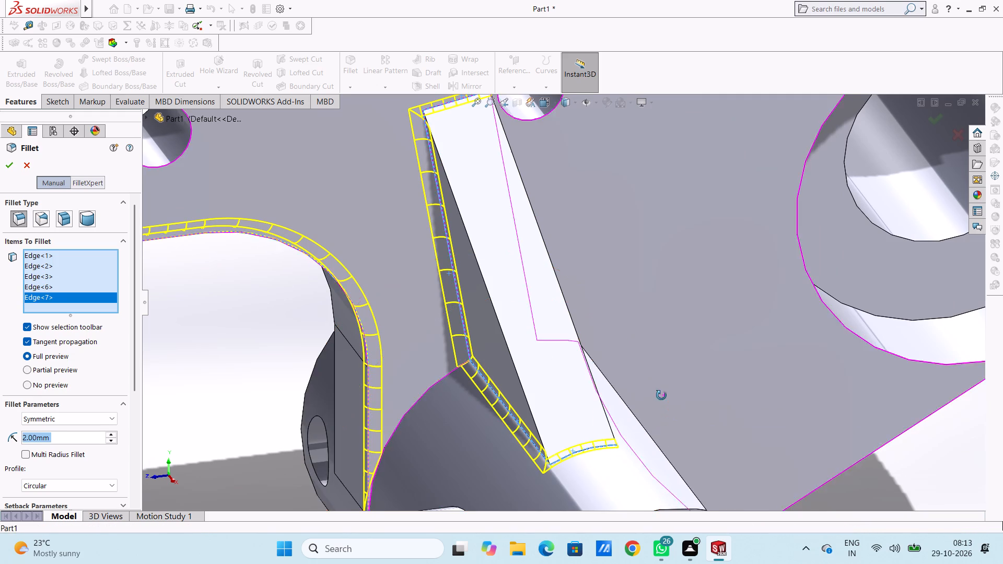
pyautogui.moveTo(661, 395); pyautogui.dragTo(616, 414, button='middle')
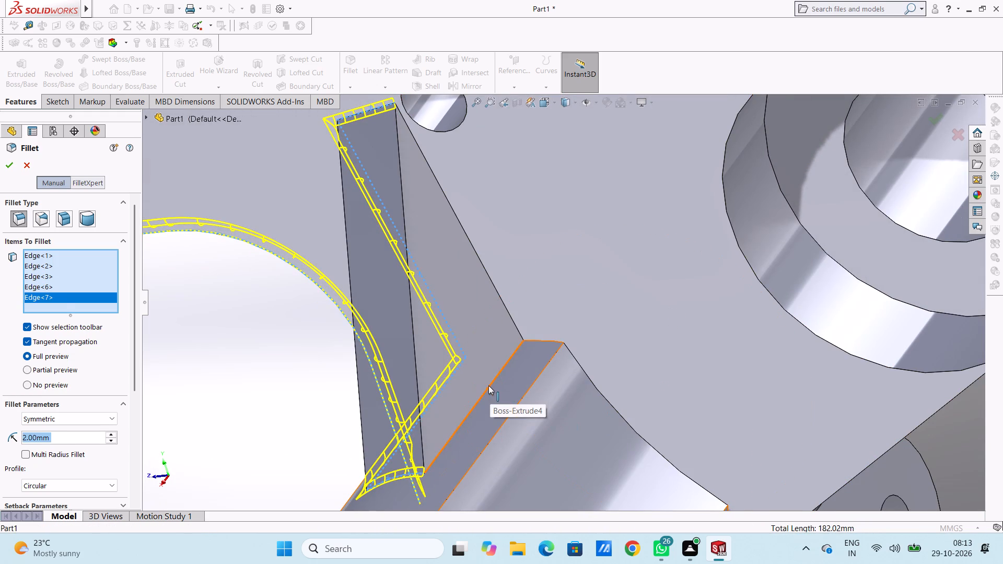
pyautogui.click(488, 385)
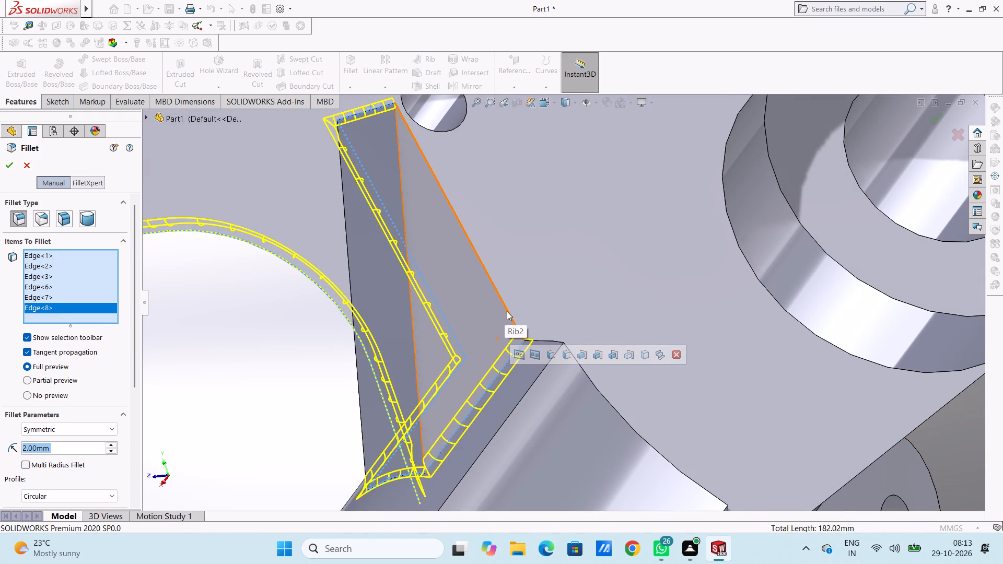
pyautogui.click(507, 311)
# Add the plate's outline edge on the side opposite the rib to the 2 mm fillet.
pyautogui.scroll(9, 507, 311)
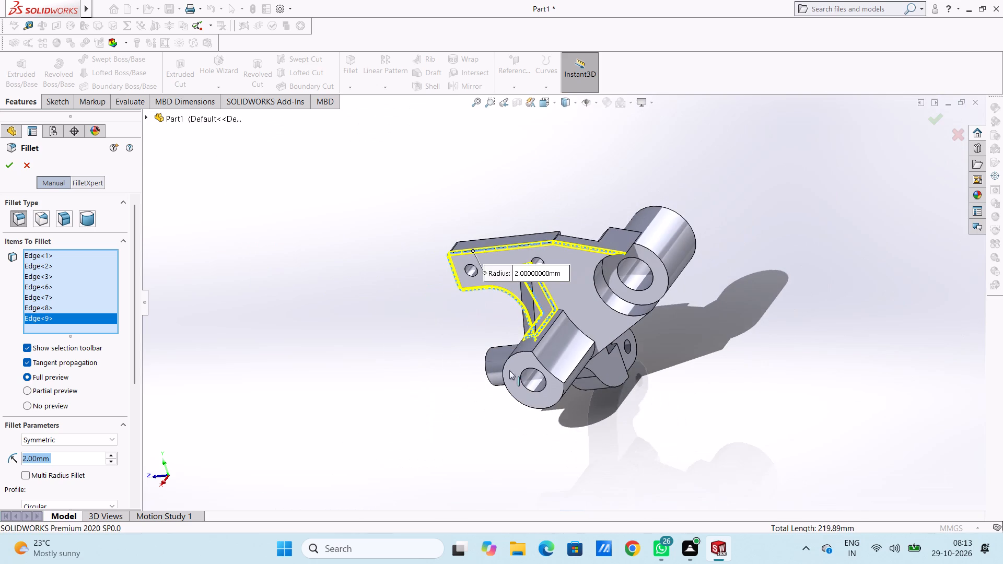
pyautogui.moveTo(475, 420); pyautogui.dragTo(540, 375, button='middle')
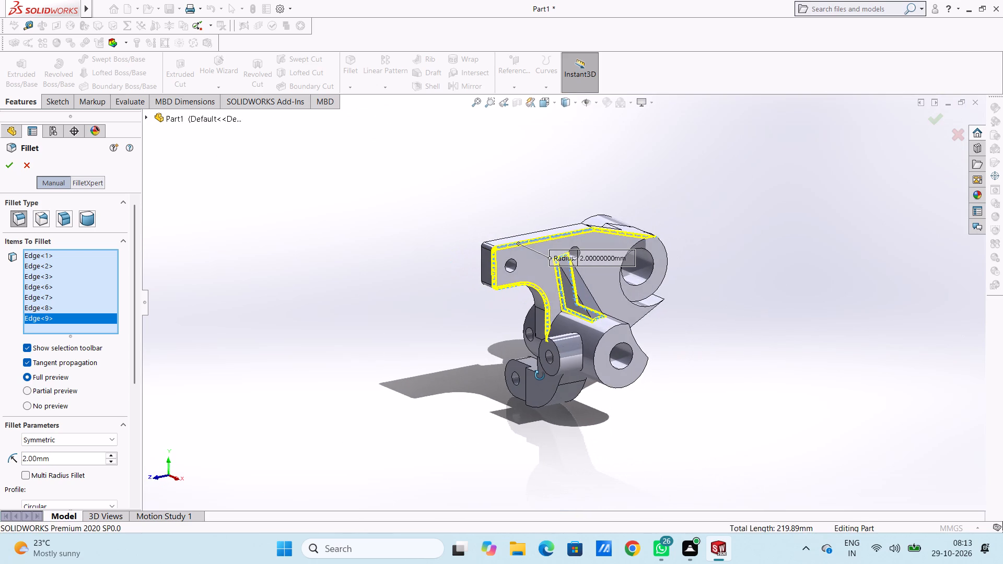
pyautogui.moveTo(540, 375); pyautogui.dragTo(572, 386, button='middle')
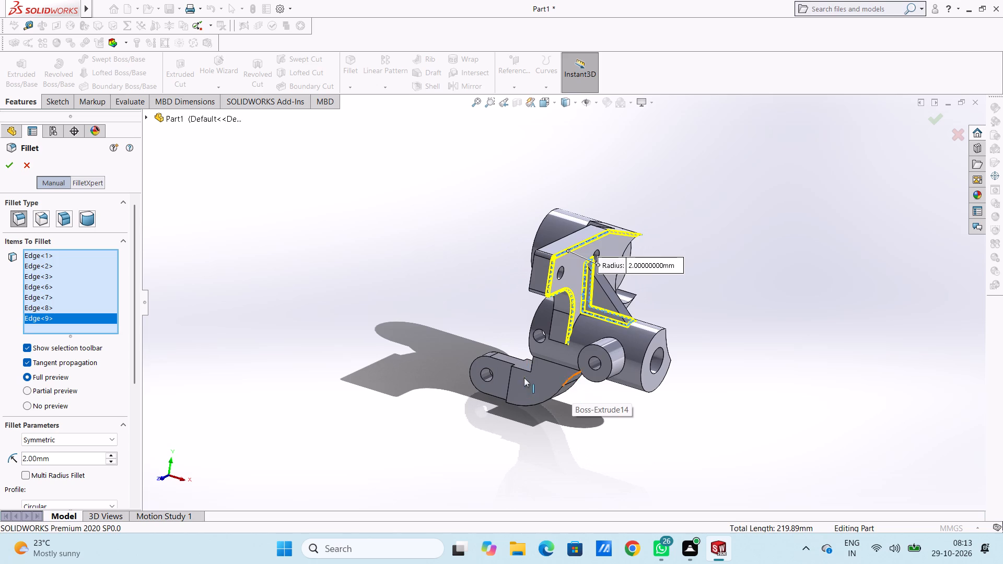
pyautogui.scroll(-4, 580, 306)
pyautogui.moveTo(517, 361); pyautogui.dragTo(593, 383, button='middle')
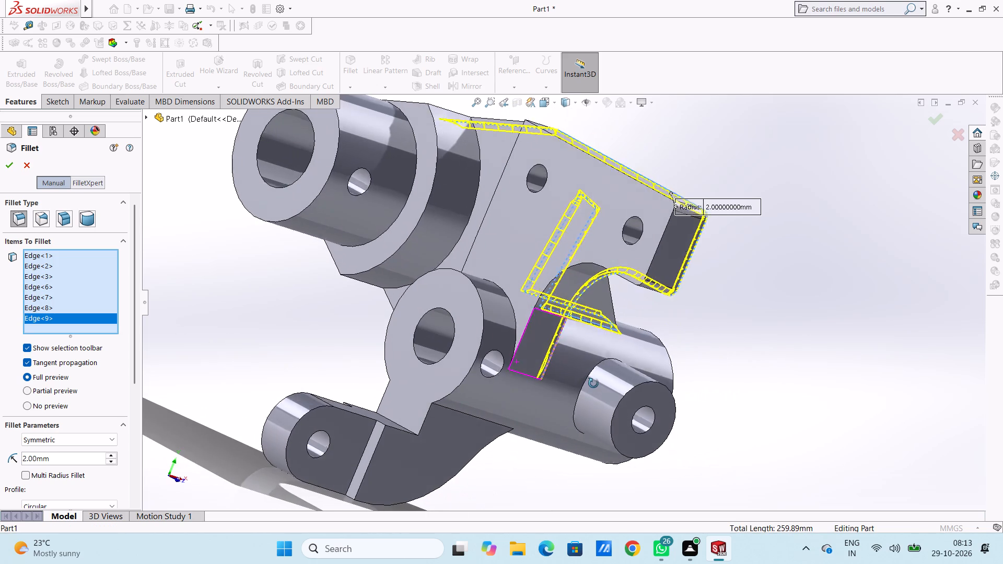
pyautogui.moveTo(593, 383); pyautogui.dragTo(597, 386, button='middle')
pyautogui.click(527, 328)
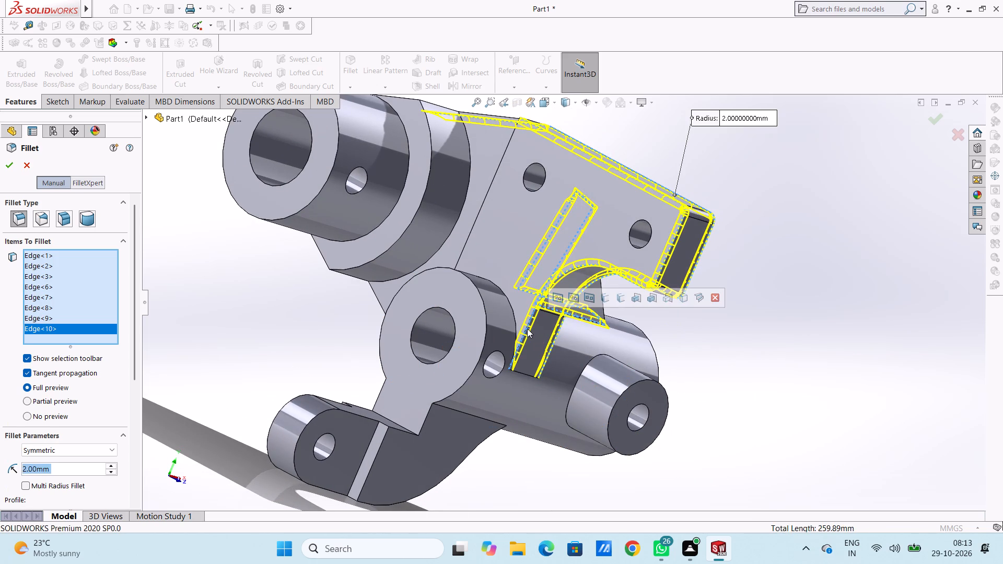
# Add the lower boss's front rim and the neck, step and long arm edges on the plate side to the 2 mm fillet.
pyautogui.scroll(4, 527, 328)
pyautogui.moveTo(587, 429); pyautogui.dragTo(600, 454, button='middle')
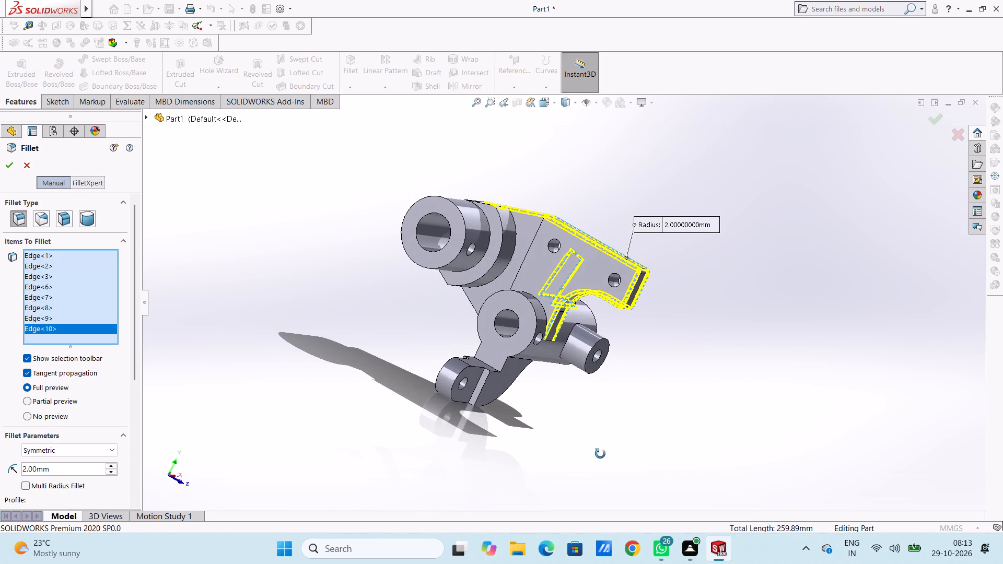
pyautogui.moveTo(600, 454); pyautogui.dragTo(518, 388, button='middle')
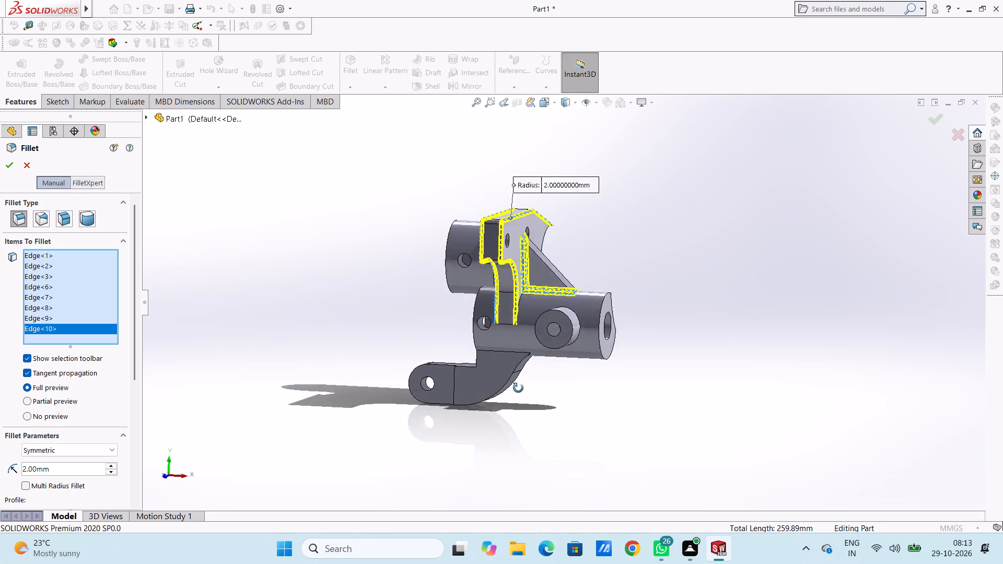
pyautogui.moveTo(518, 388); pyautogui.dragTo(602, 423, button='middle')
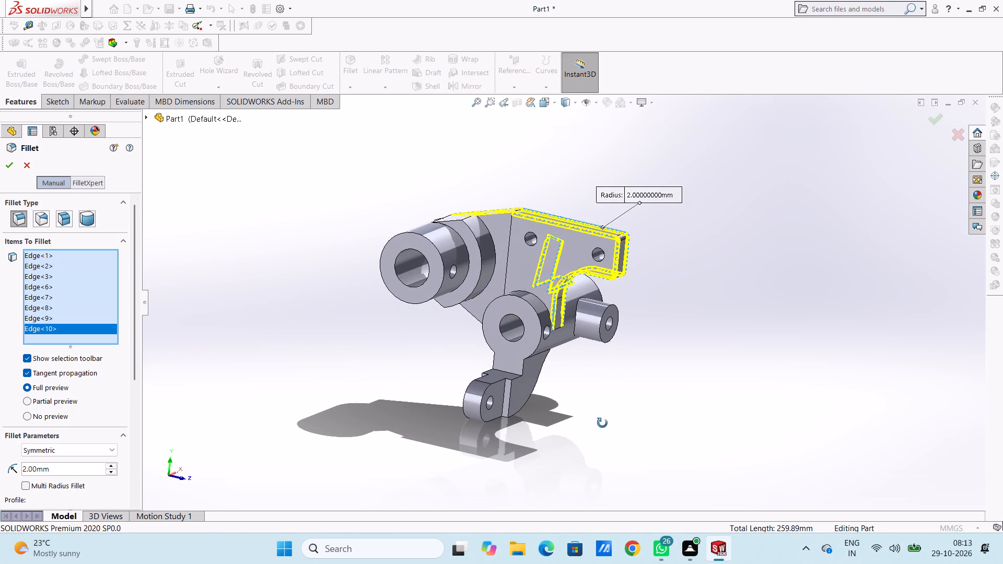
pyautogui.moveTo(602, 423); pyautogui.dragTo(607, 443, button='middle')
pyautogui.scroll(-5, 522, 336)
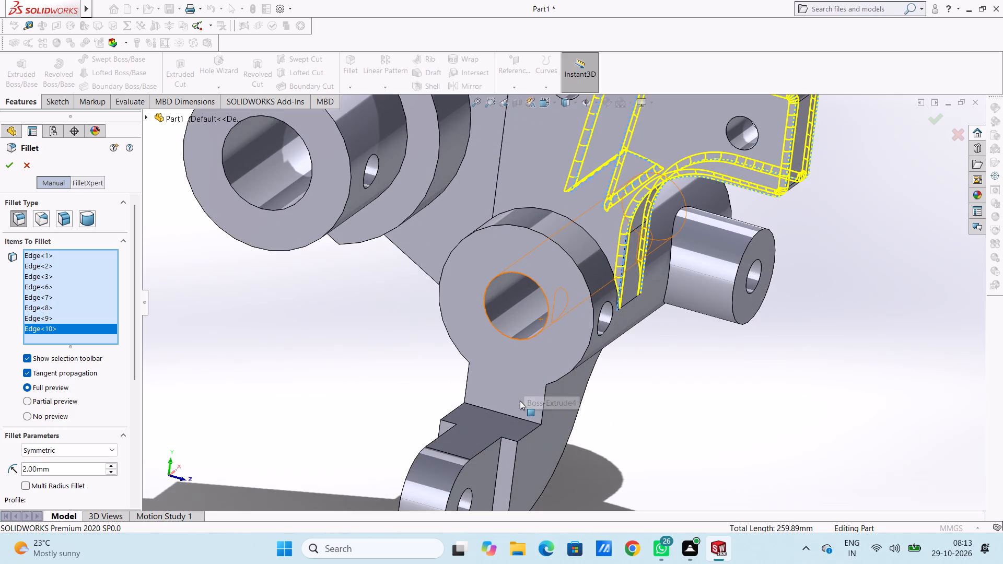
pyautogui.scroll(4, 520, 401)
pyautogui.scroll(-2, 543, 422)
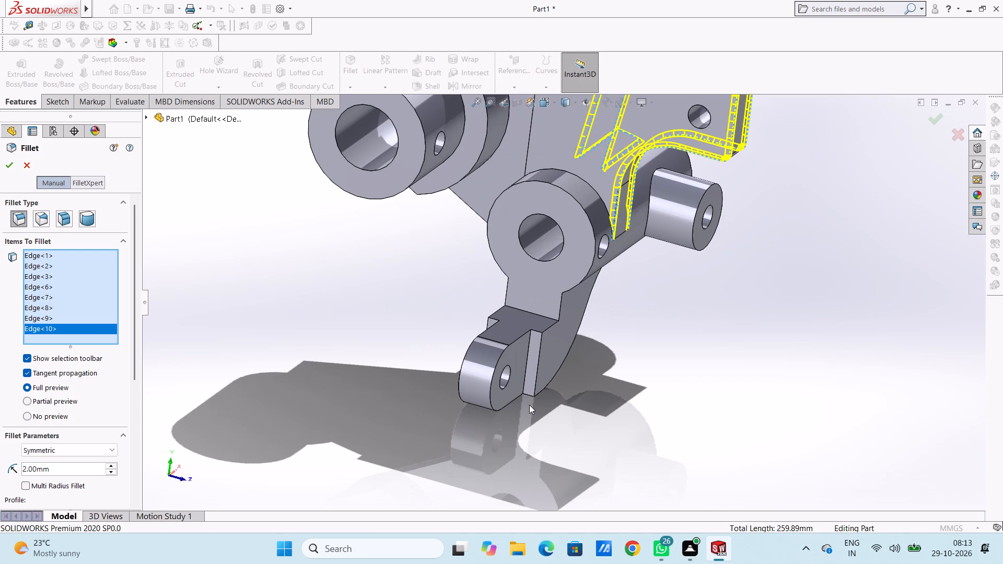
pyautogui.click(571, 288)
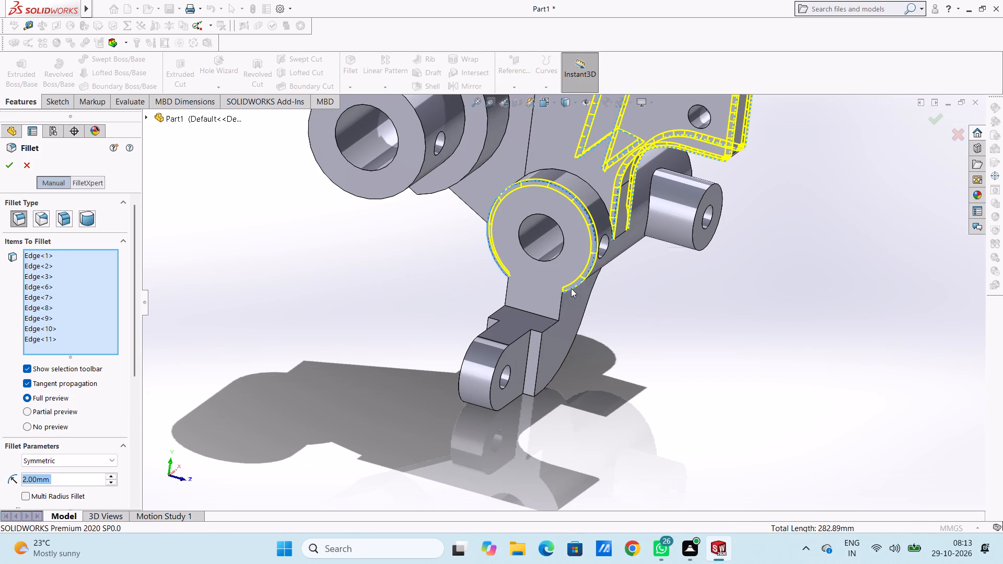
pyautogui.click(560, 315)
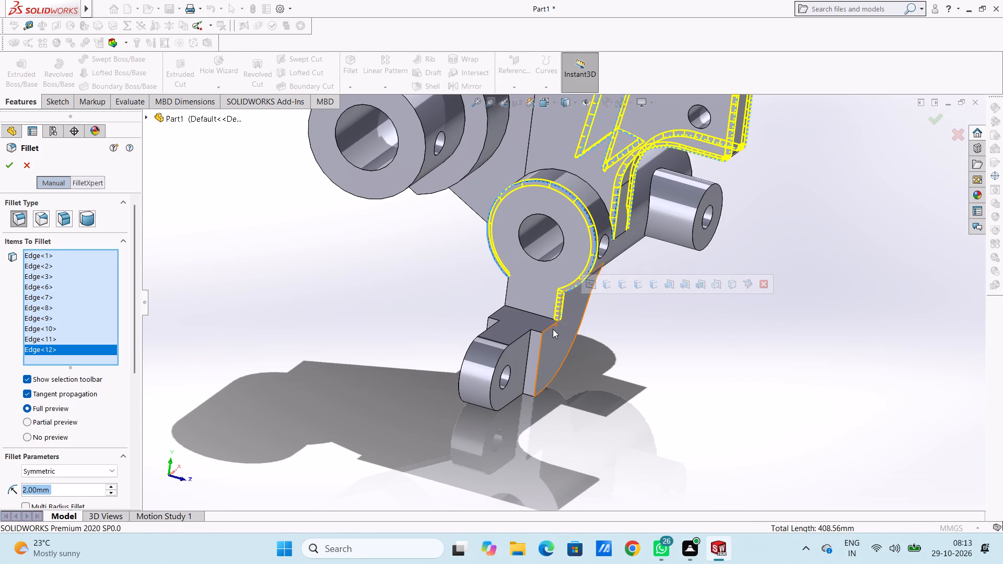
pyautogui.click(547, 330)
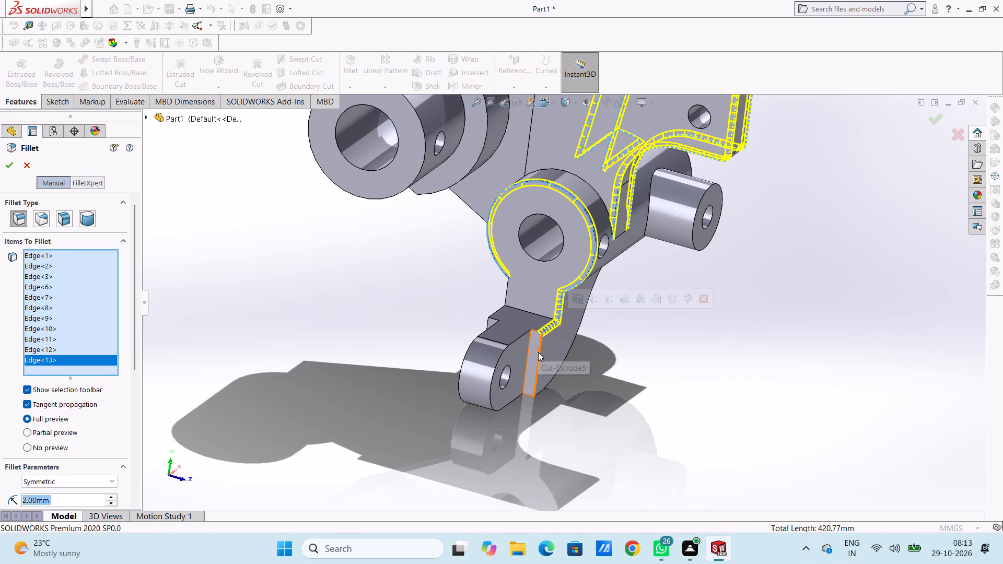
pyautogui.click(540, 354)
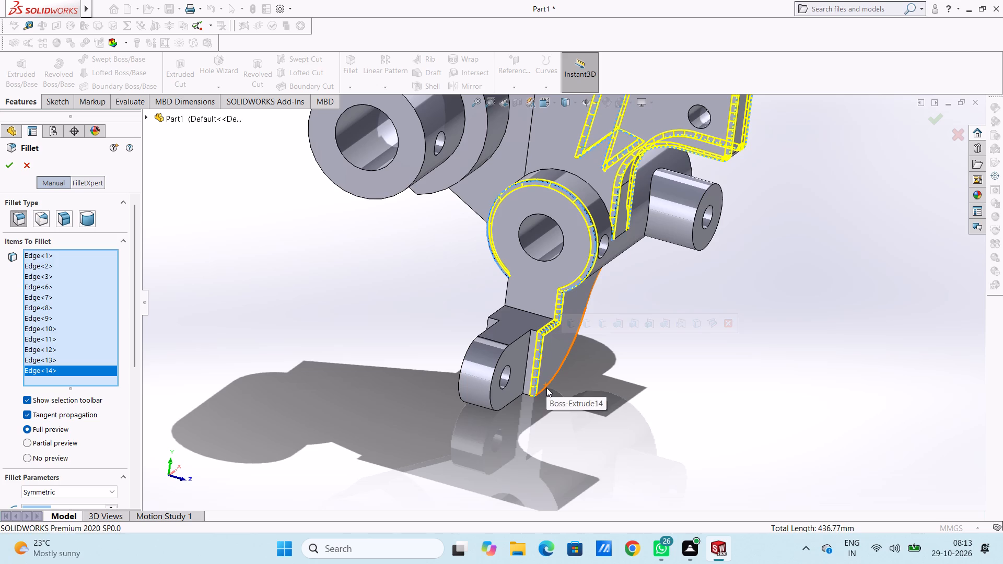
pyautogui.click(546, 387)
pyautogui.click(546, 387)
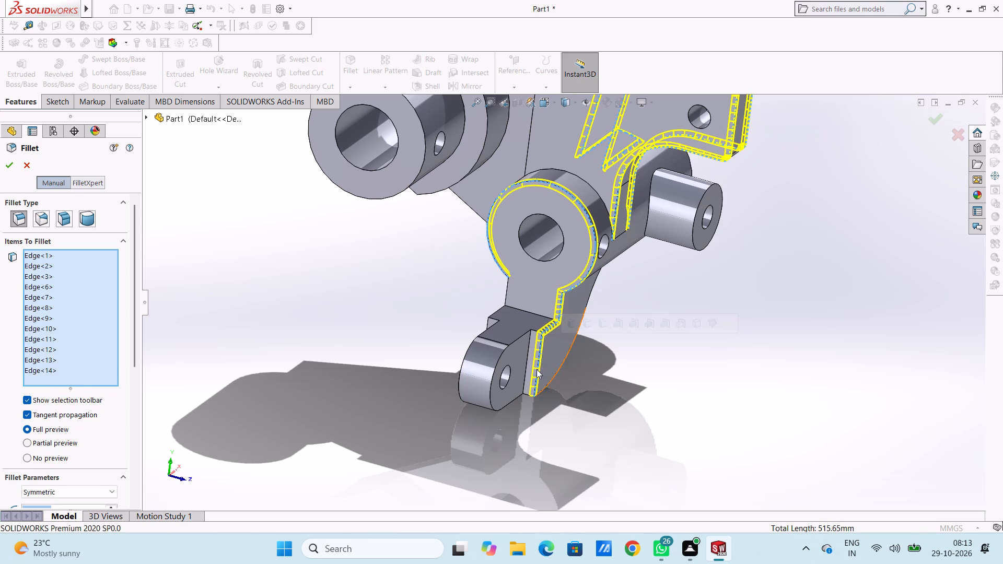
# Add the matching neck, step and long edges on the arm's opposite side to the 2 mm fillet.
pyautogui.click(507, 293)
pyautogui.click(496, 311)
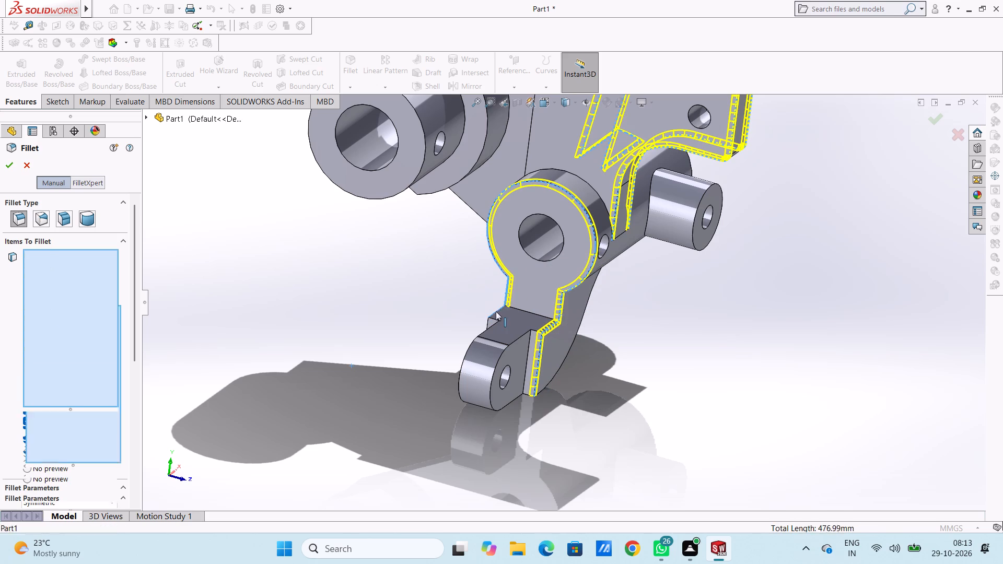
pyautogui.click(487, 323)
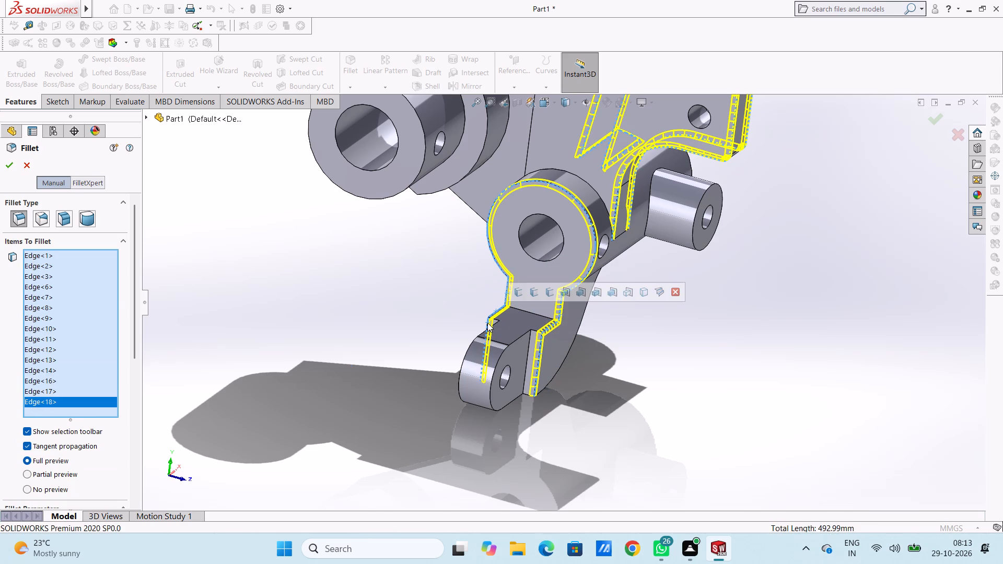
pyautogui.moveTo(421, 347); pyautogui.dragTo(493, 363, button='middle')
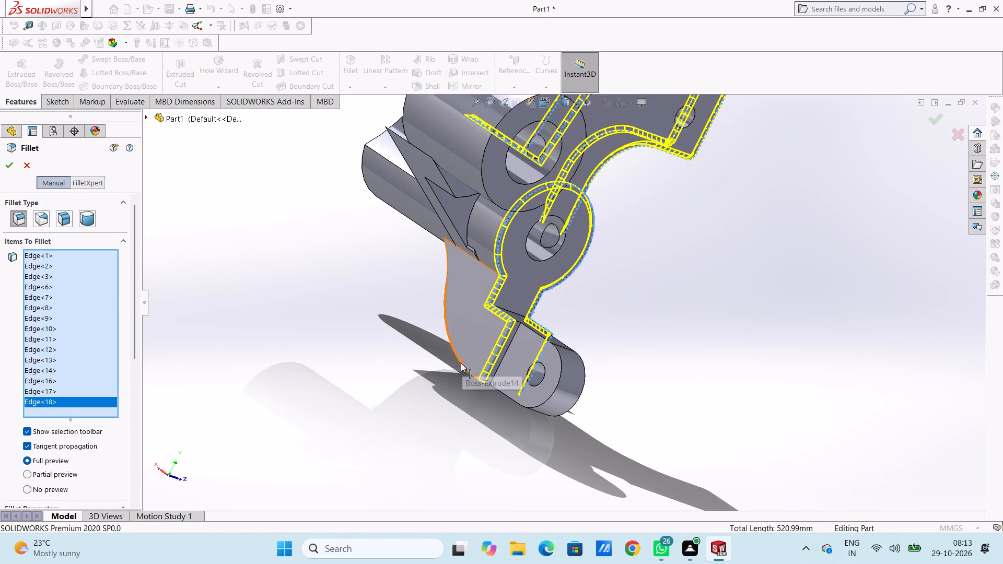
pyautogui.click(461, 363)
pyautogui.click(461, 363)
# Remove the two long arm edges below the step, one on each side, from the fillet selection.
pyautogui.moveTo(429, 374); pyautogui.dragTo(370, 295, button='middle')
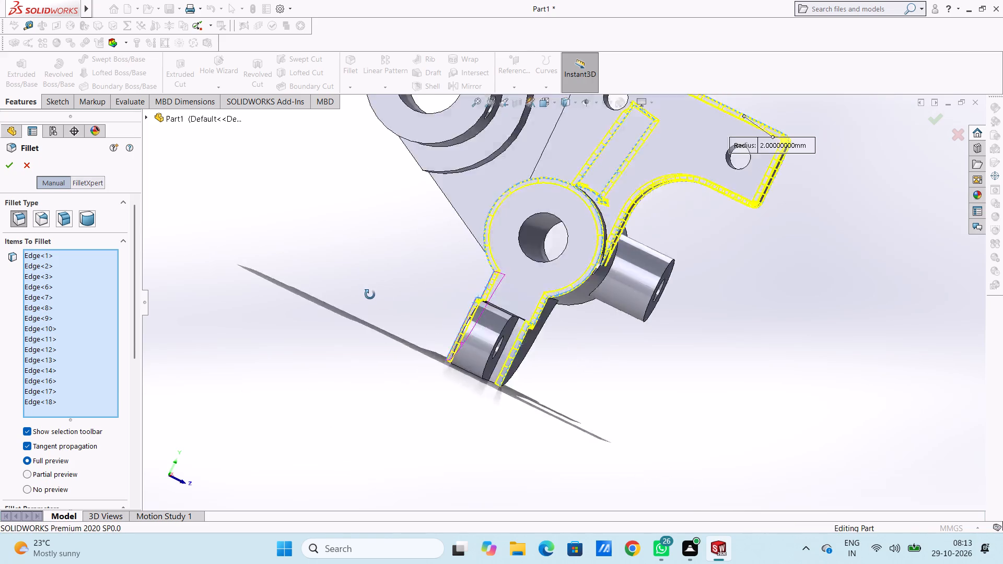
pyautogui.moveTo(370, 295); pyautogui.dragTo(357, 284, button='middle')
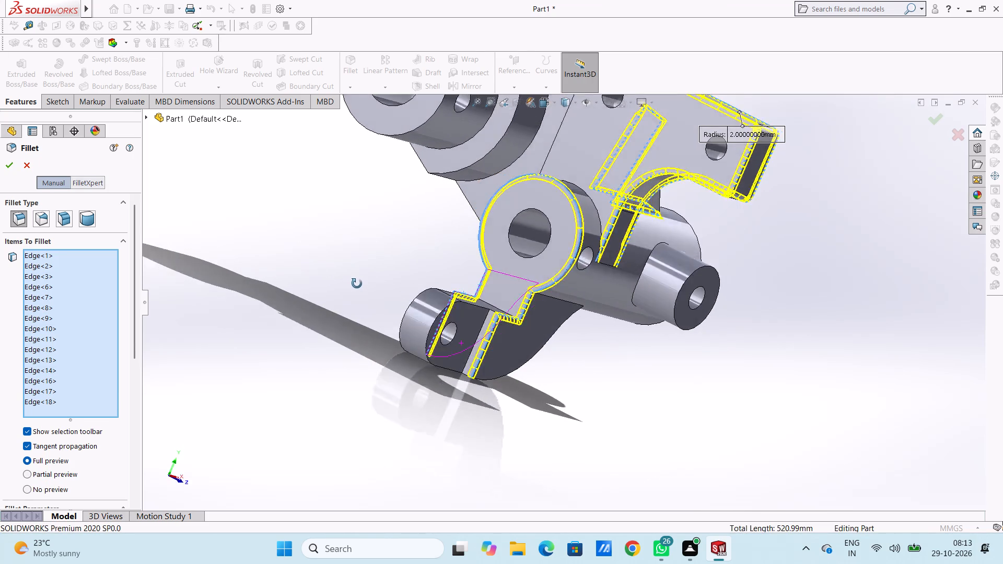
pyautogui.moveTo(357, 284); pyautogui.dragTo(363, 307, button='middle')
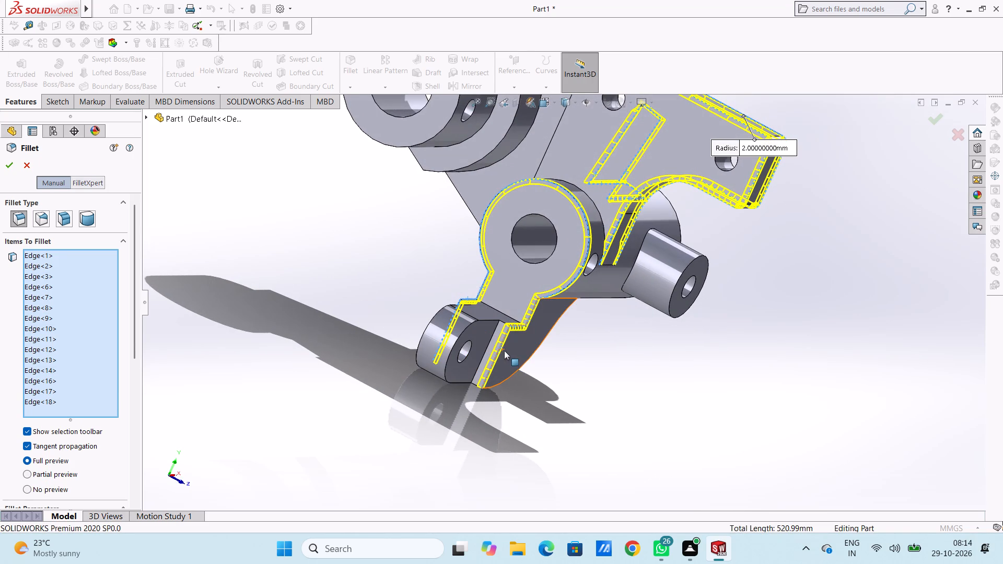
pyautogui.click(498, 352)
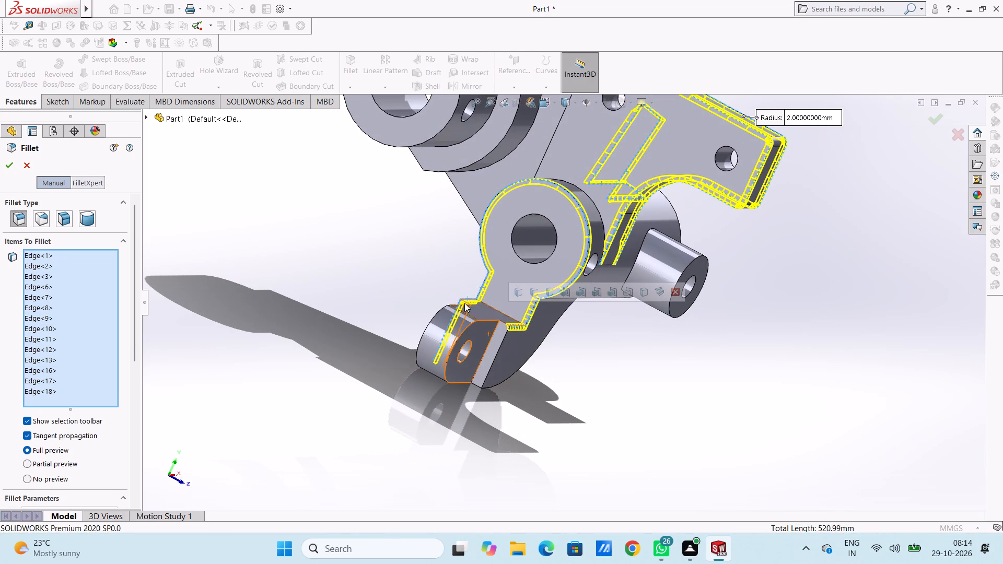
pyautogui.moveTo(424, 284); pyautogui.dragTo(437, 316, button='middle')
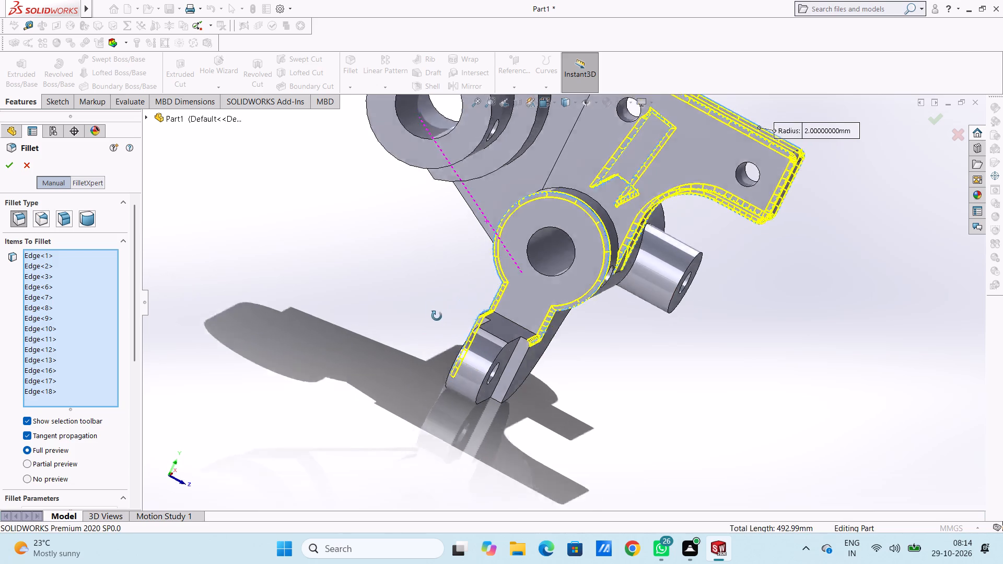
pyautogui.moveTo(437, 316); pyautogui.dragTo(438, 327, button='middle')
pyautogui.scroll(-5, 480, 352)
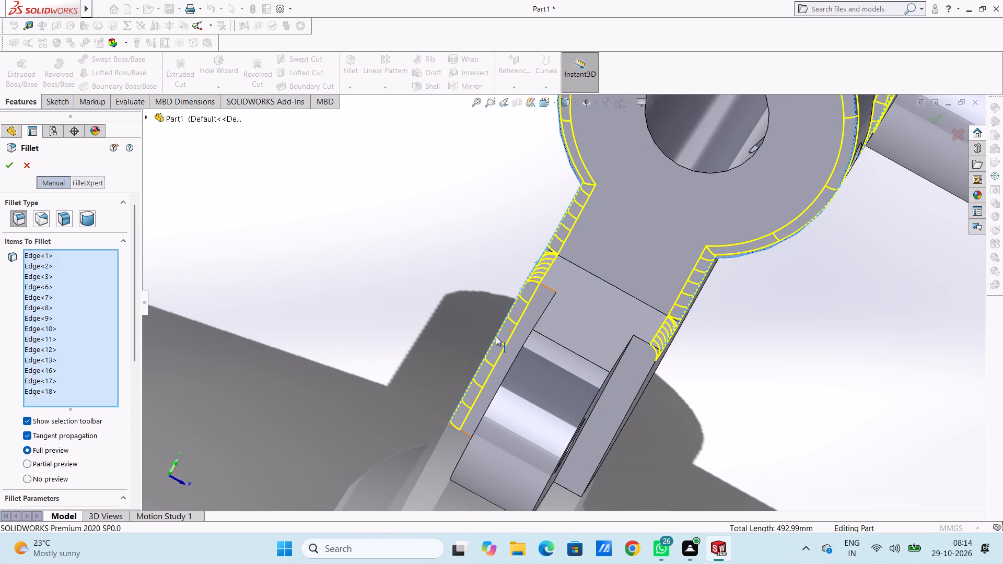
pyautogui.click(496, 337)
# Add the recessed plate section's upper edge, the edge dividing the plate sections, and the upper boss collar's curved face to the fillet.
pyautogui.scroll(6, 491, 337)
pyautogui.moveTo(475, 355); pyautogui.dragTo(424, 266, button='middle')
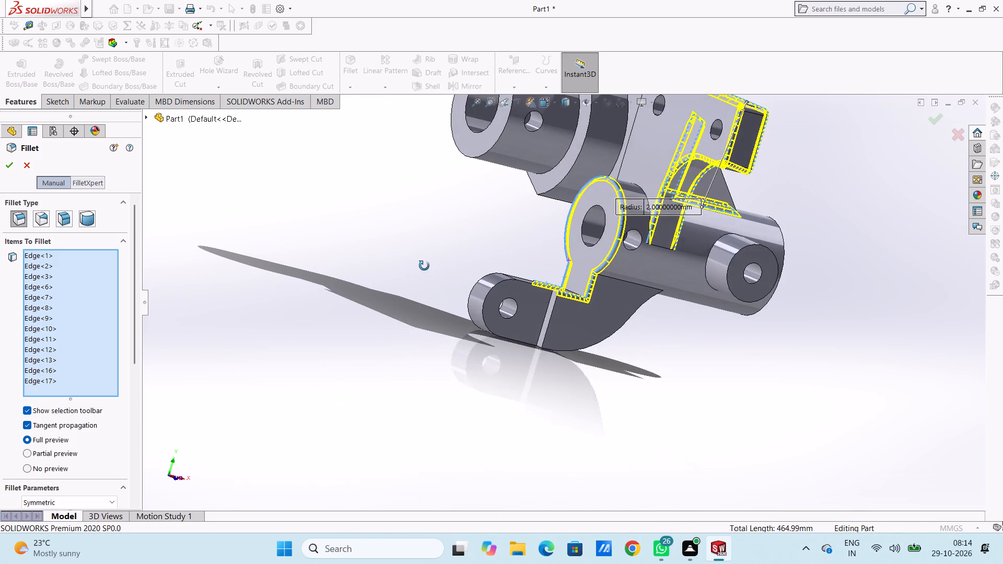
pyautogui.moveTo(424, 266); pyautogui.dragTo(464, 379, button='middle')
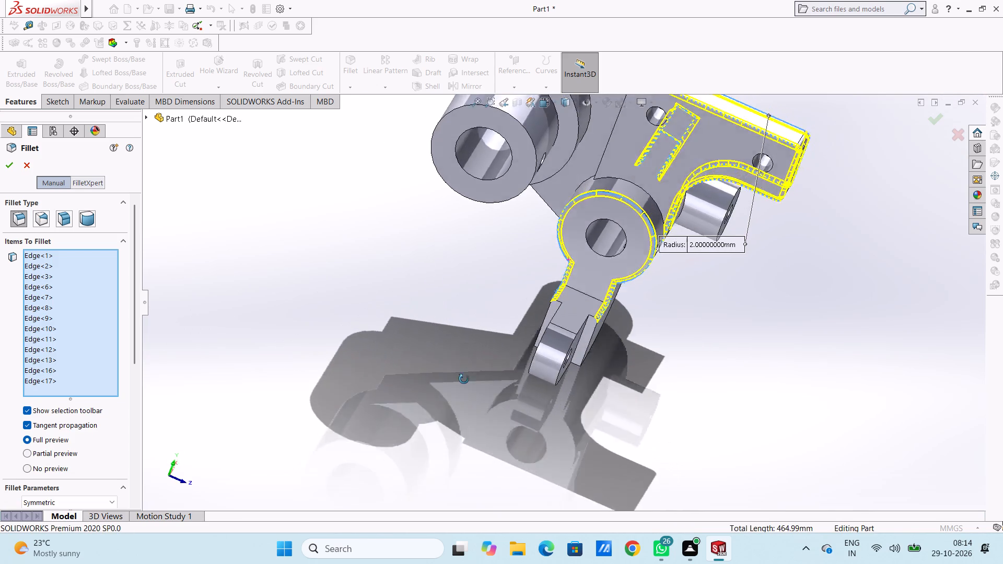
pyautogui.moveTo(464, 379); pyautogui.dragTo(457, 381, button='middle')
pyautogui.scroll(3, 533, 322)
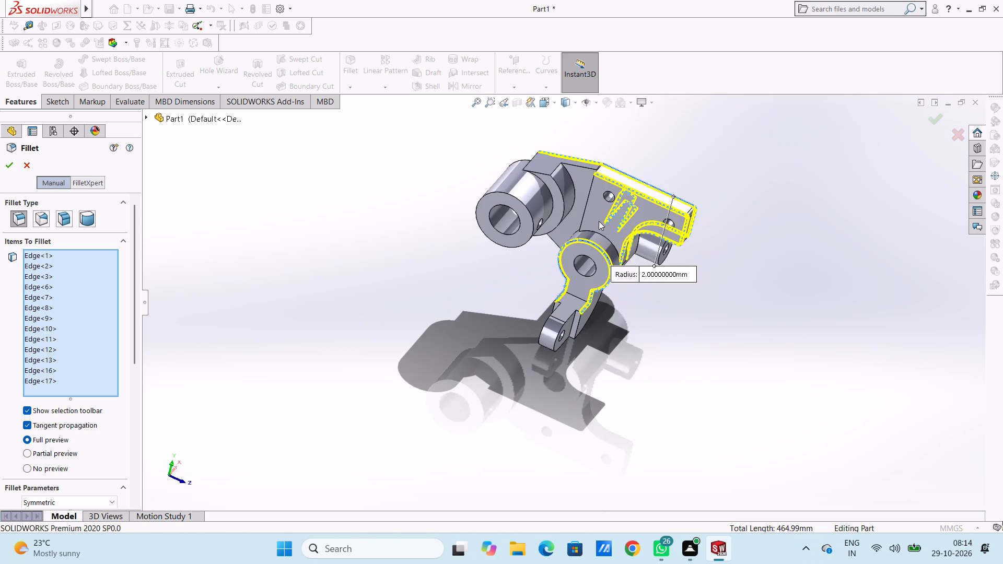
pyautogui.scroll(-6, 598, 167)
pyautogui.click(539, 188)
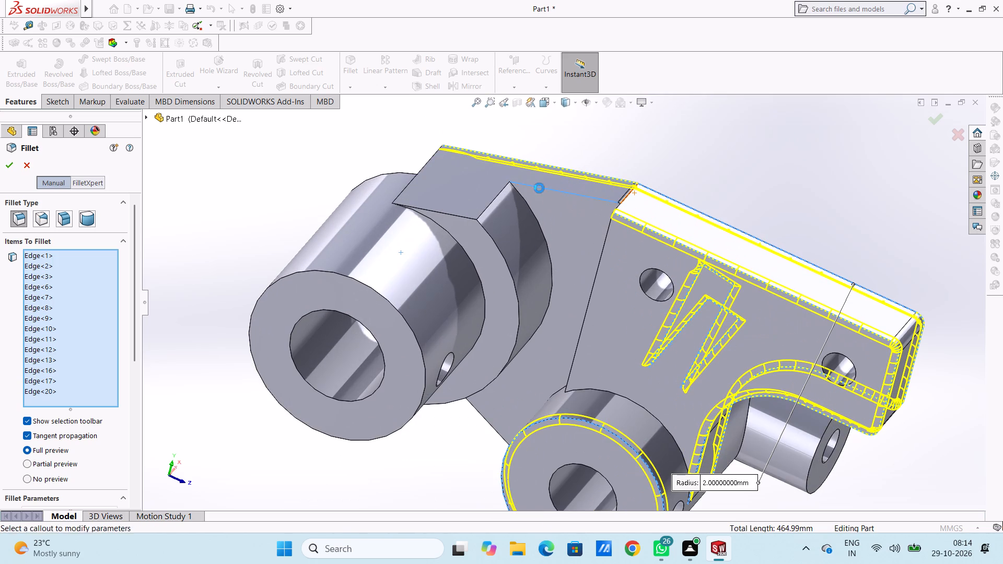
pyautogui.click(598, 263)
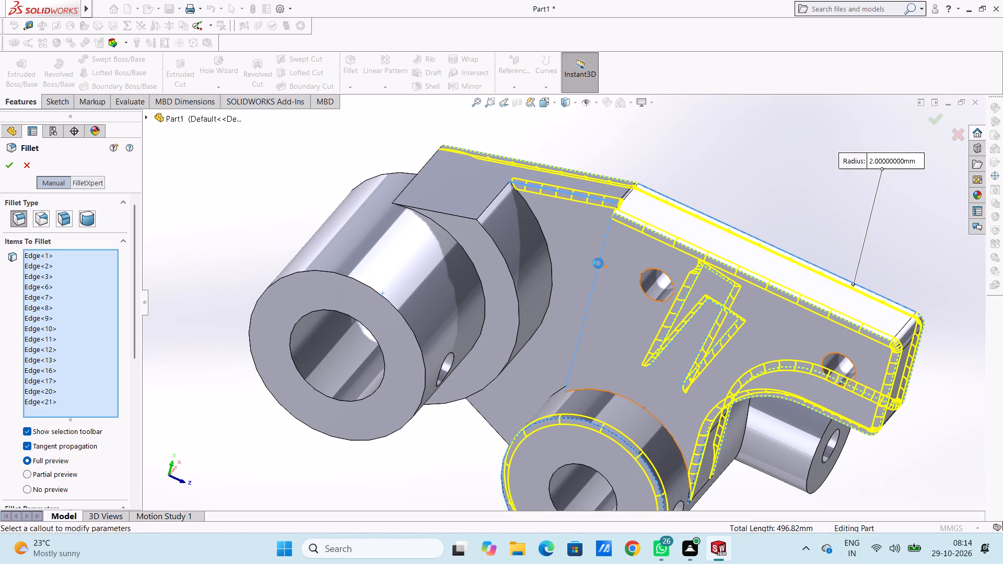
pyautogui.click(531, 214)
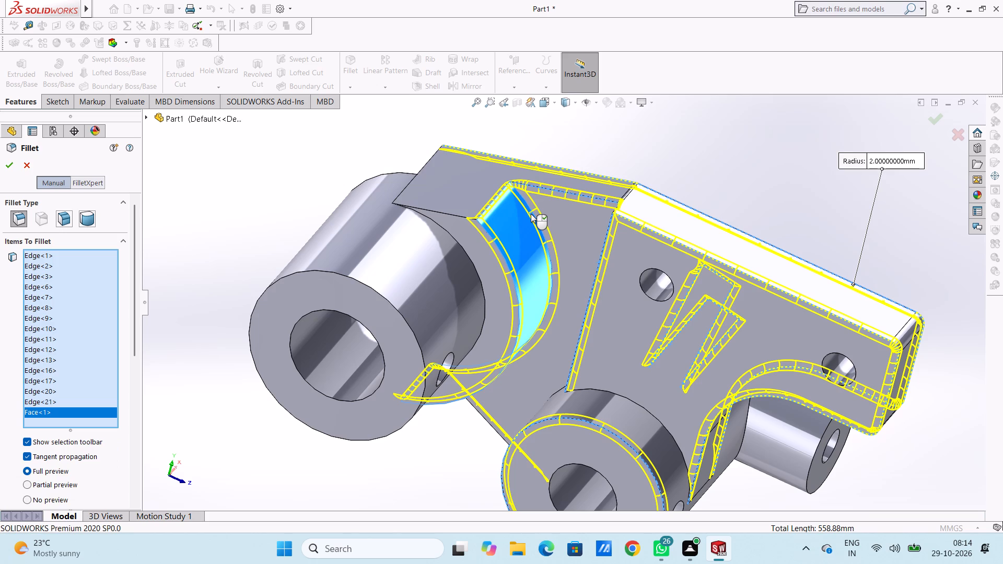
# Add the edge where the lower boss meets the plate to the 2 mm fillet, leaving out its neighbouring boss edges.
pyautogui.moveTo(440, 320); pyautogui.dragTo(433, 243, button='middle')
pyautogui.scroll(5, 604, 309)
pyautogui.moveTo(494, 395); pyautogui.dragTo(528, 344, button='middle')
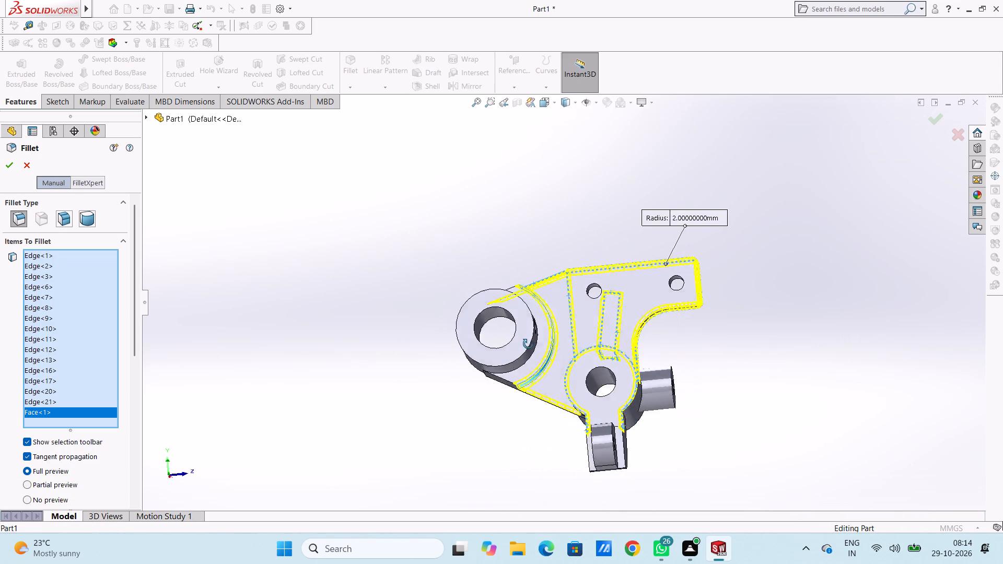
pyautogui.moveTo(528, 344); pyautogui.dragTo(524, 410, button='middle')
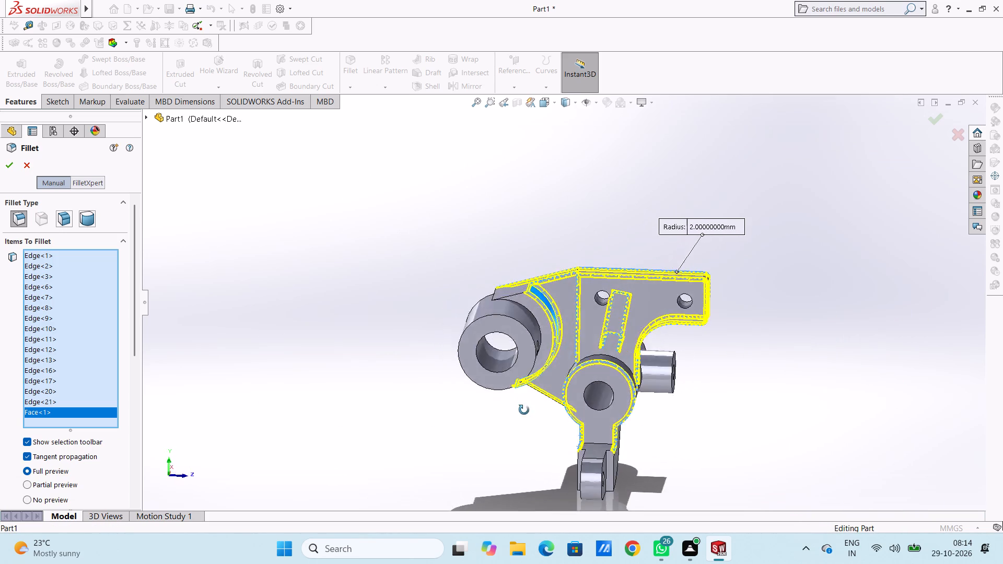
pyautogui.moveTo(524, 410); pyautogui.dragTo(461, 384, button='middle')
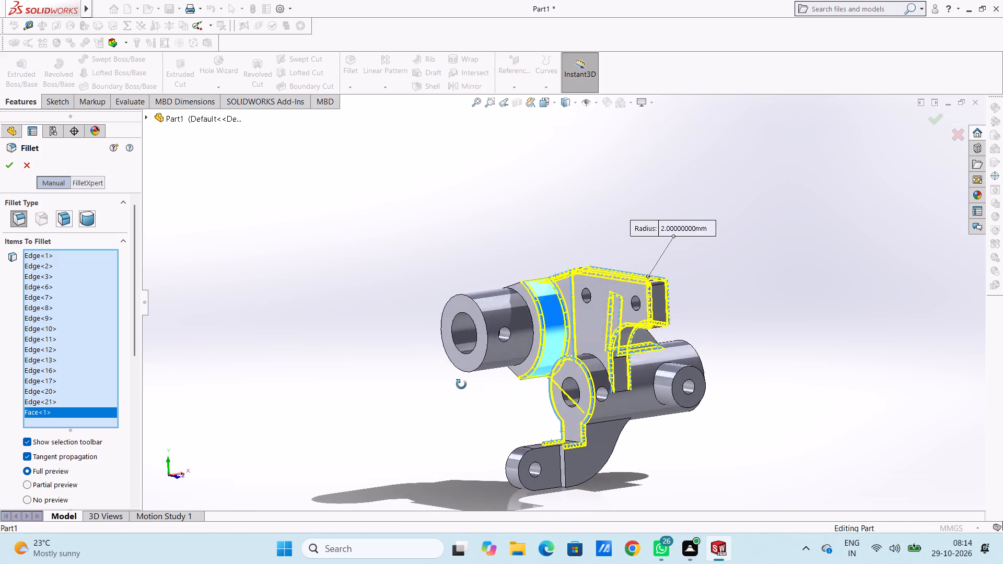
pyautogui.moveTo(461, 384); pyautogui.dragTo(457, 385, button='middle')
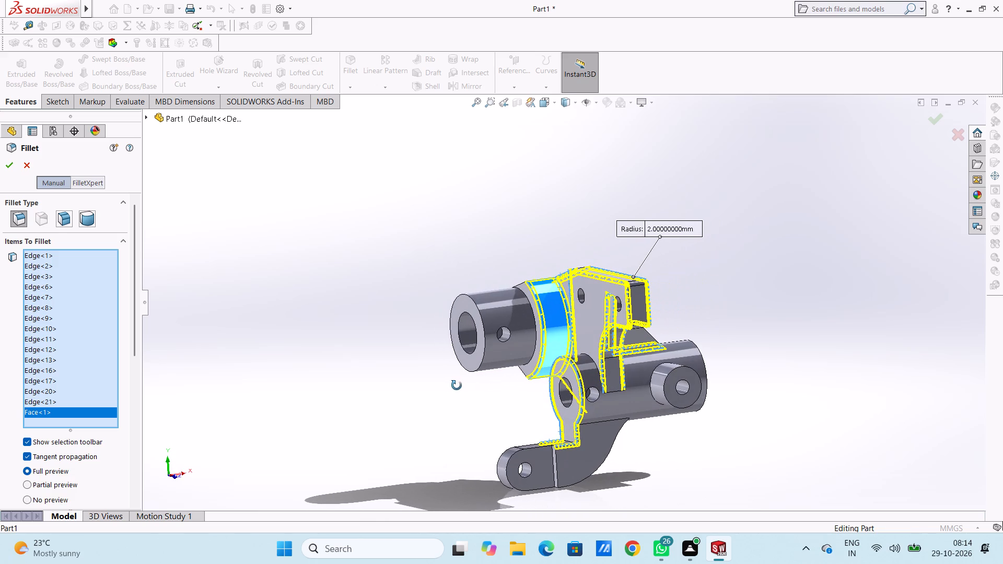
pyautogui.moveTo(457, 385); pyautogui.dragTo(527, 448, button='middle')
pyautogui.click(603, 360)
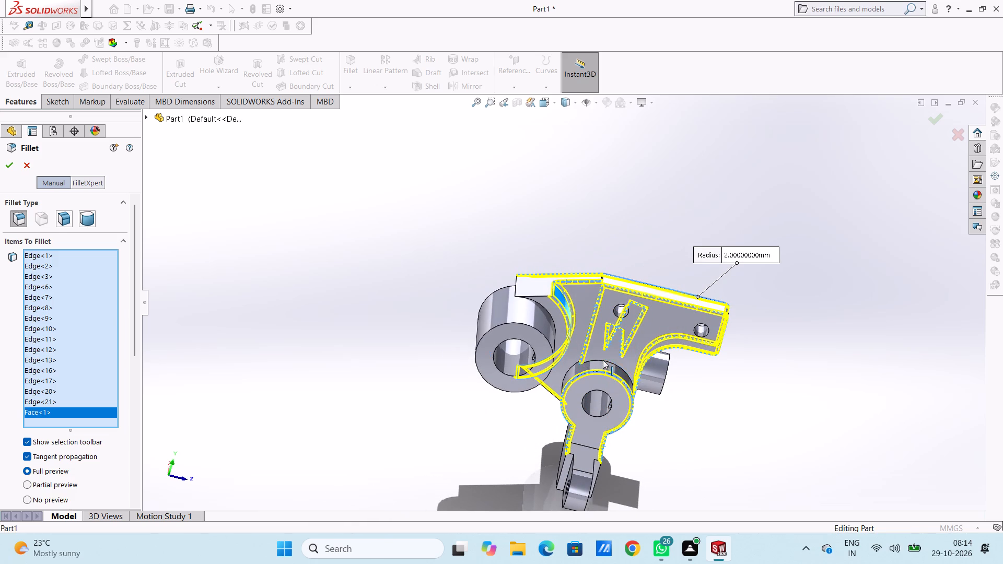
pyautogui.click(565, 370)
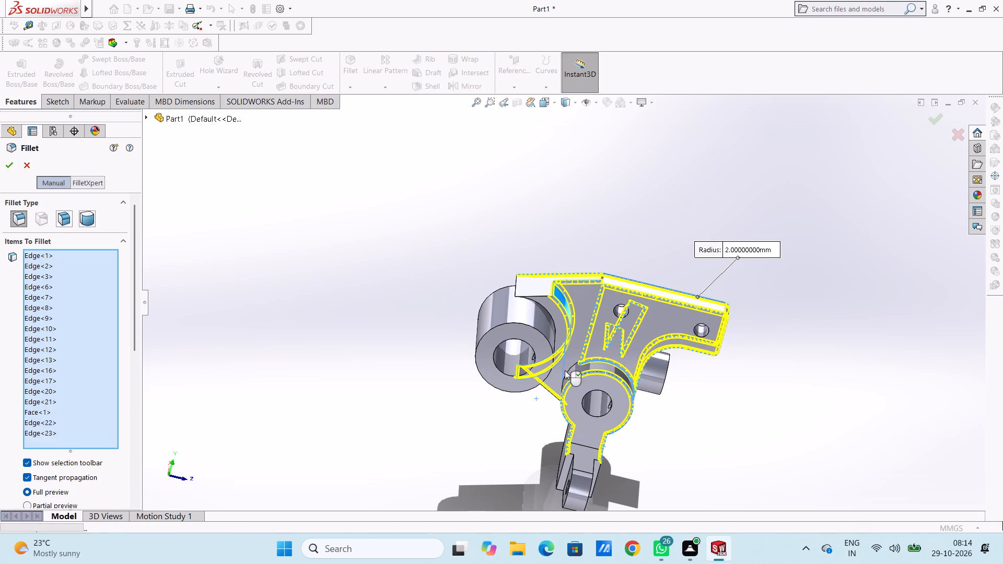
pyautogui.click(565, 370)
pyautogui.click(568, 370)
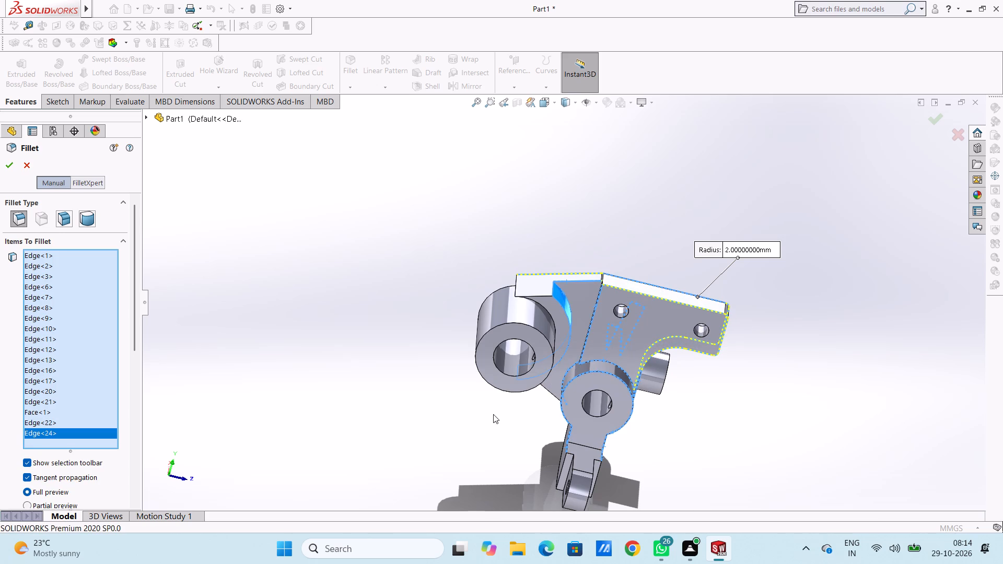
pyautogui.click(565, 374)
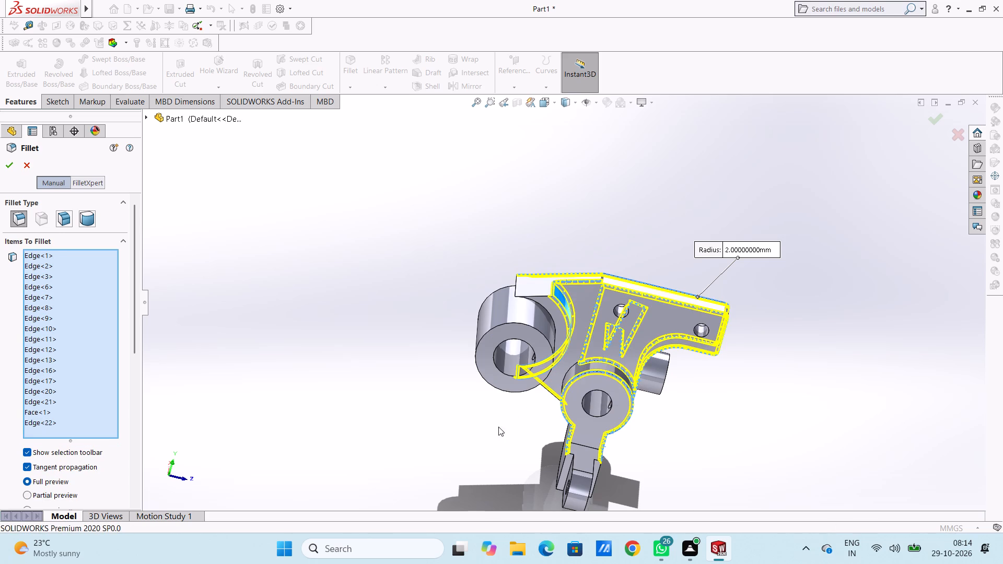
pyautogui.moveTo(459, 439); pyautogui.dragTo(527, 338, button='middle')
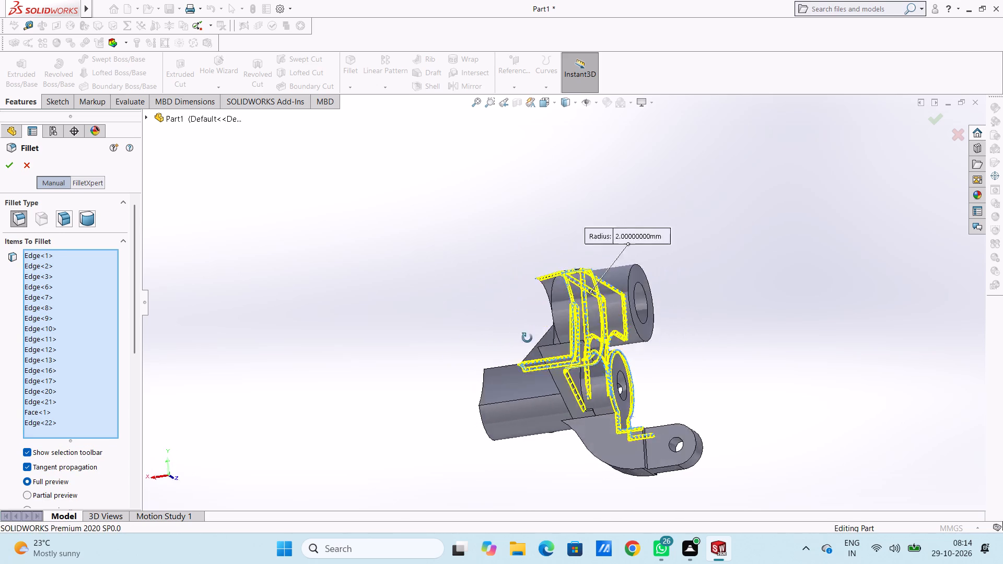
pyautogui.moveTo(527, 338); pyautogui.dragTo(417, 479, button='middle')
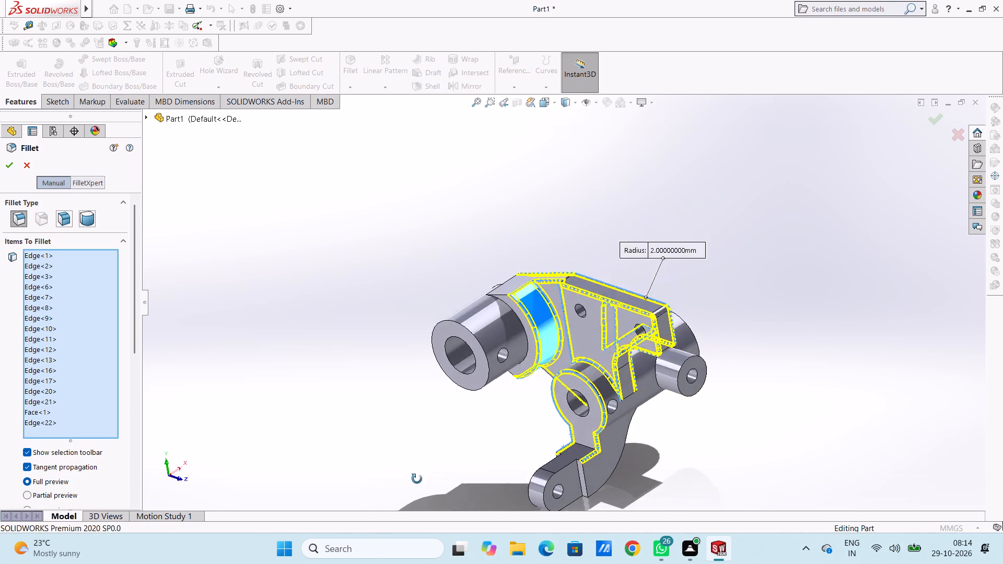
# Apply the 2 mm fillet to all the selected bracket edges and the upper boss collar's face.
pyautogui.moveTo(417, 479); pyautogui.dragTo(410, 395, button='middle')
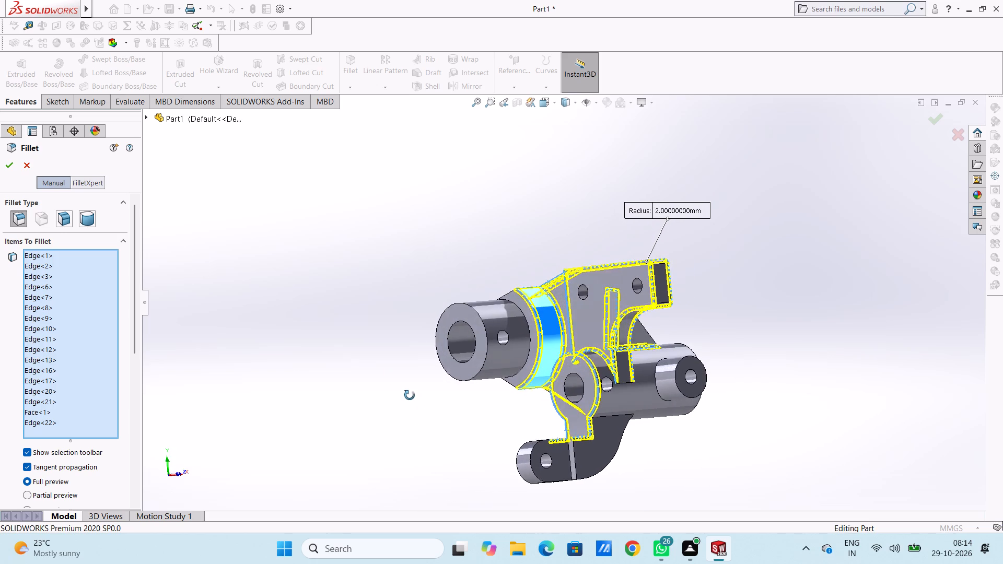
pyautogui.moveTo(410, 395); pyautogui.dragTo(410, 409, button='middle')
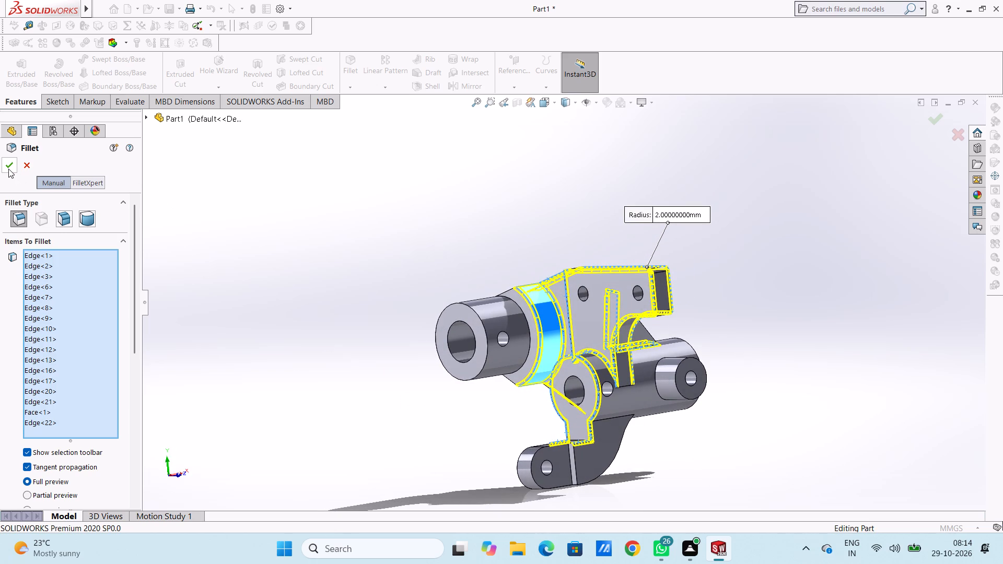
pyautogui.click(8, 169)
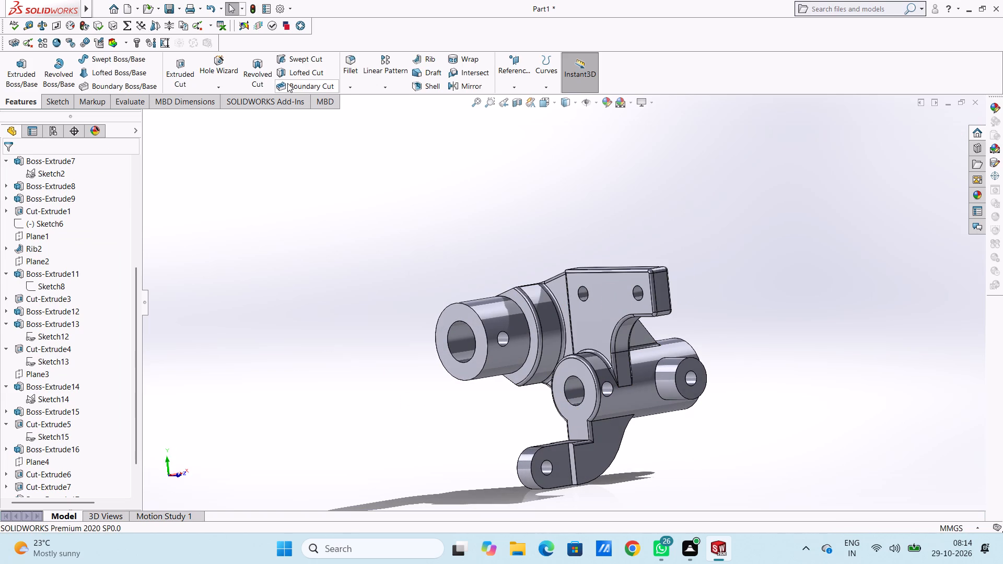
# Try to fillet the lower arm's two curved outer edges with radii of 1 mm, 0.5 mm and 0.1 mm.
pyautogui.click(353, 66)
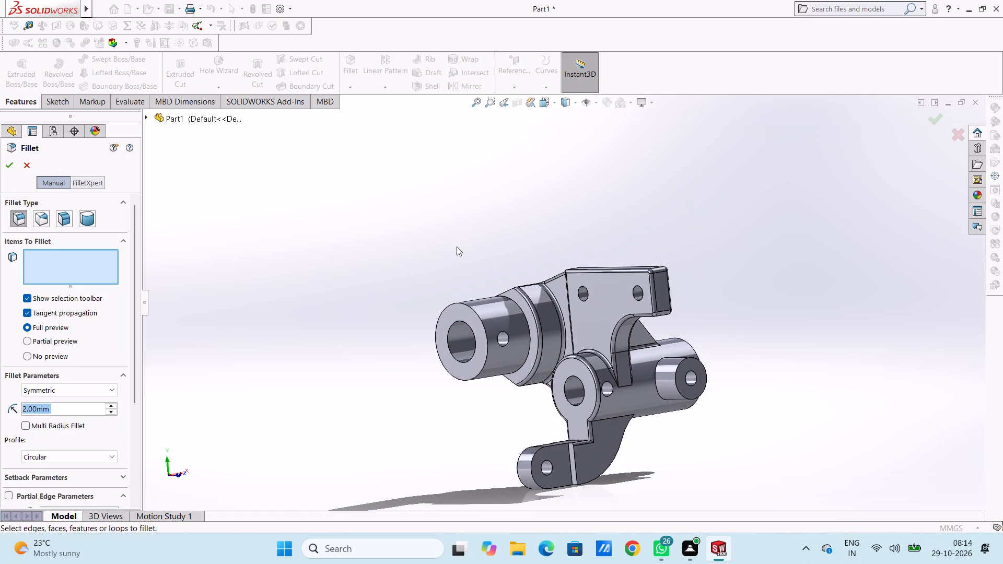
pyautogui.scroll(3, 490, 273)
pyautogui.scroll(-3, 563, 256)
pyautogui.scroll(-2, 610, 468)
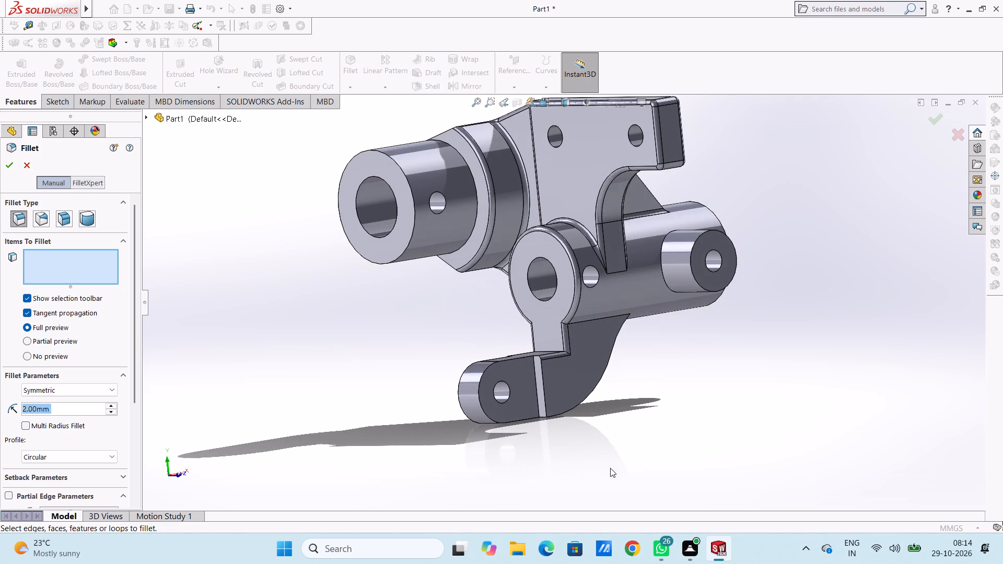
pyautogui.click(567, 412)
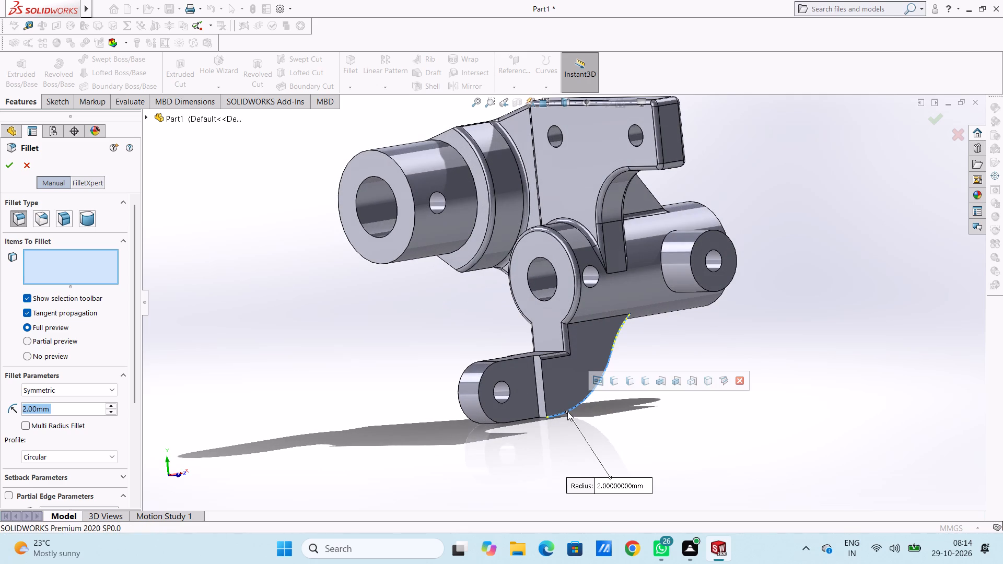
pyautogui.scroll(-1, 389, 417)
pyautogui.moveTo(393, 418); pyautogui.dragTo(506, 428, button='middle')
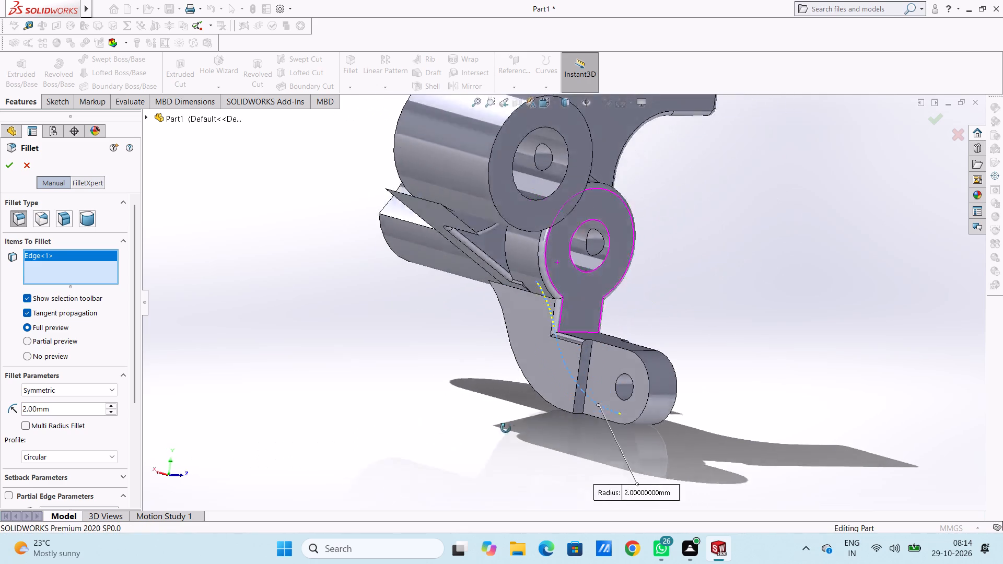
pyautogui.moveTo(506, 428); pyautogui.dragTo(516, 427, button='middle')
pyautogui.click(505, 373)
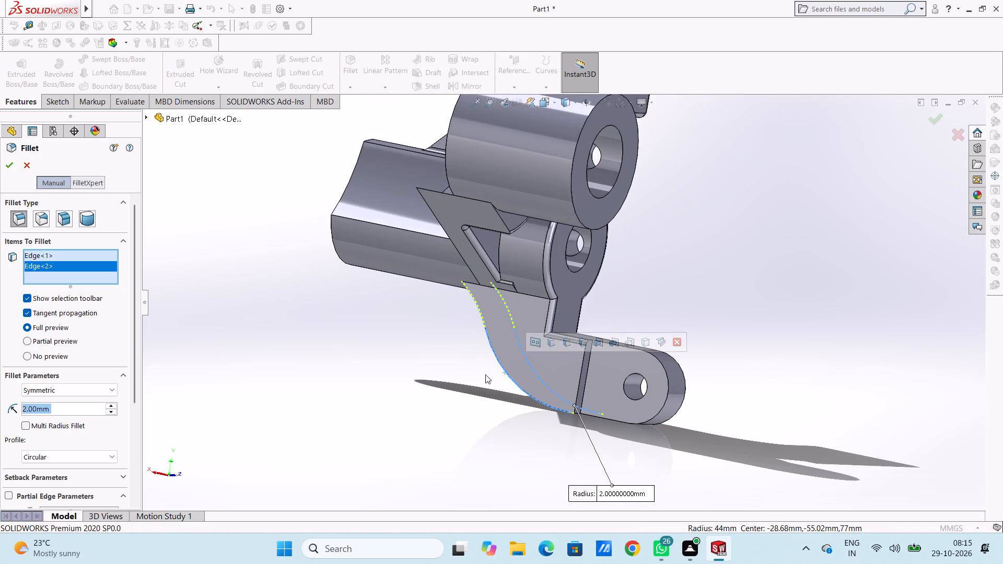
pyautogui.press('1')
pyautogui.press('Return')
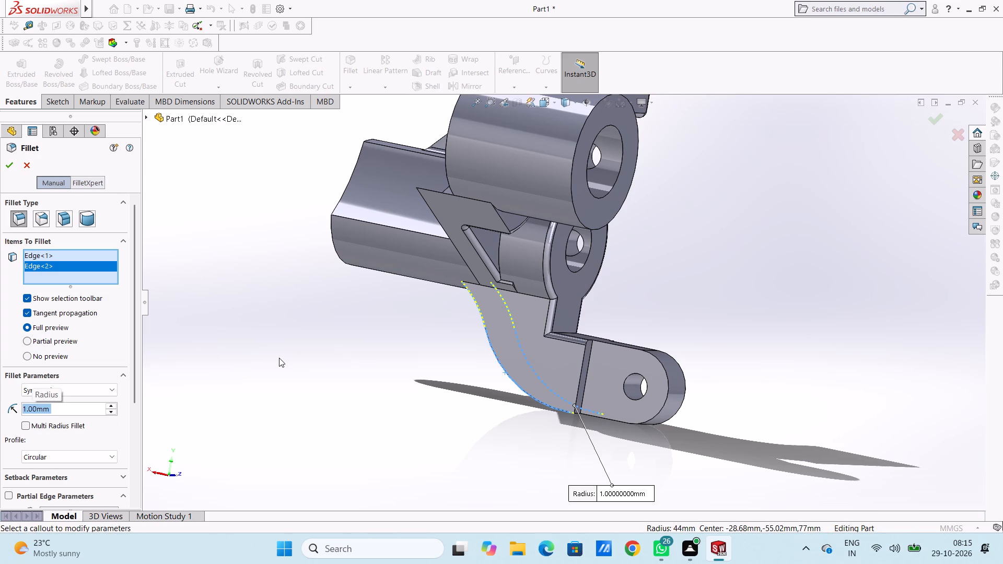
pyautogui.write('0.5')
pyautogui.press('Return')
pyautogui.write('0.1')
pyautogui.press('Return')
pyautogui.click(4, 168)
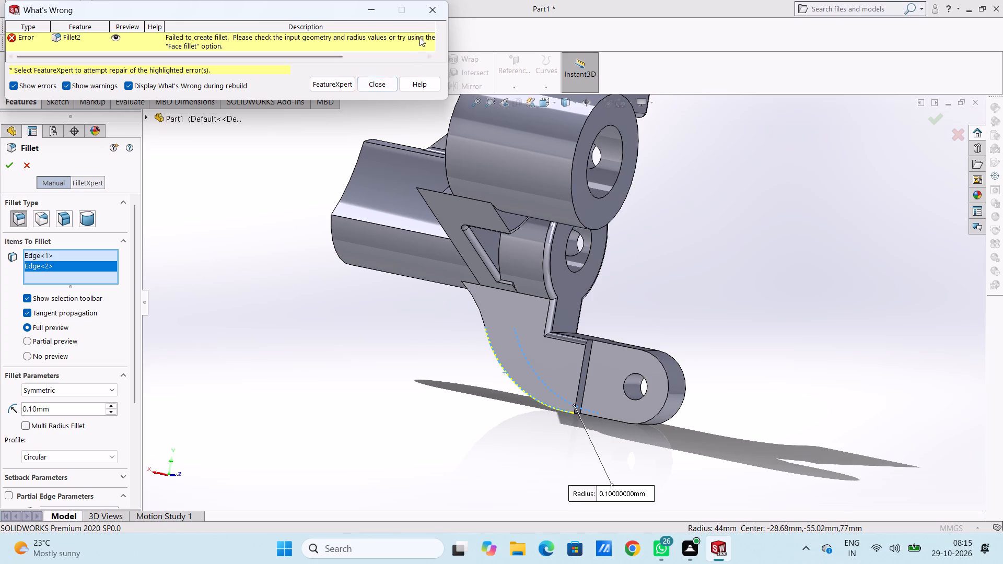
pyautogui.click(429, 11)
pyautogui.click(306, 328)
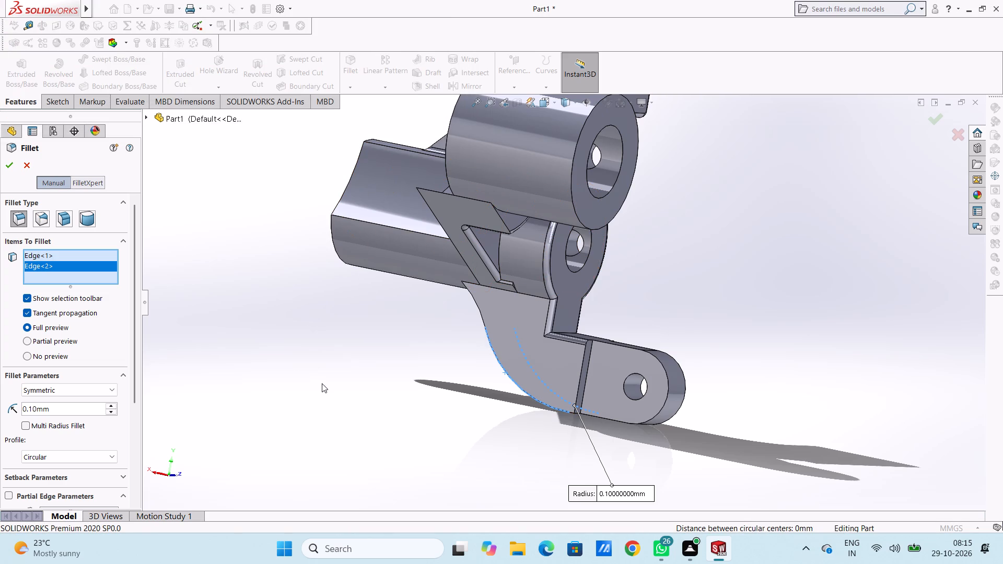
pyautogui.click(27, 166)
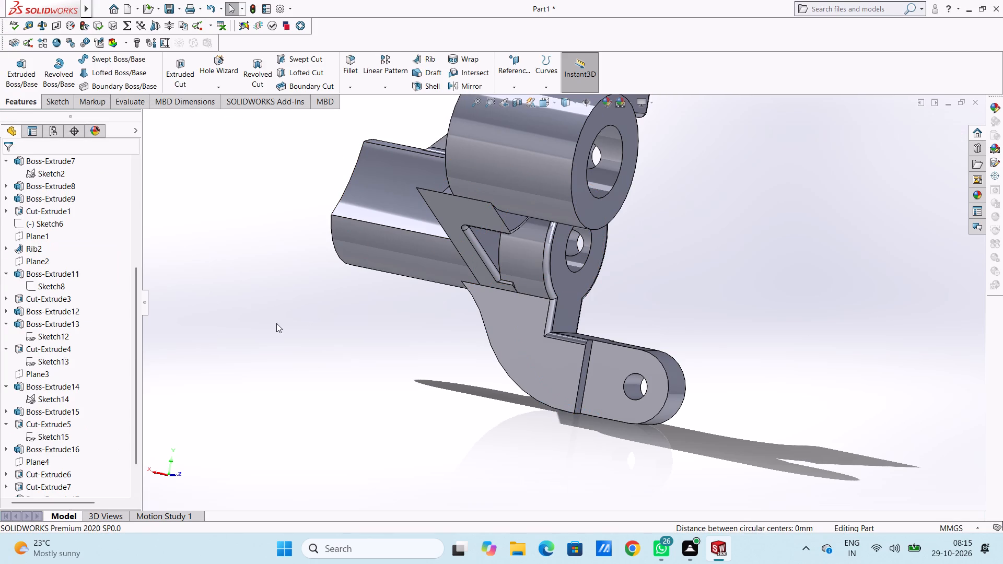
# Examine the filleted bracket from several sides and finish in the isometric view.
pyautogui.click(311, 348)
pyautogui.moveTo(353, 336); pyautogui.dragTo(248, 307, button='middle')
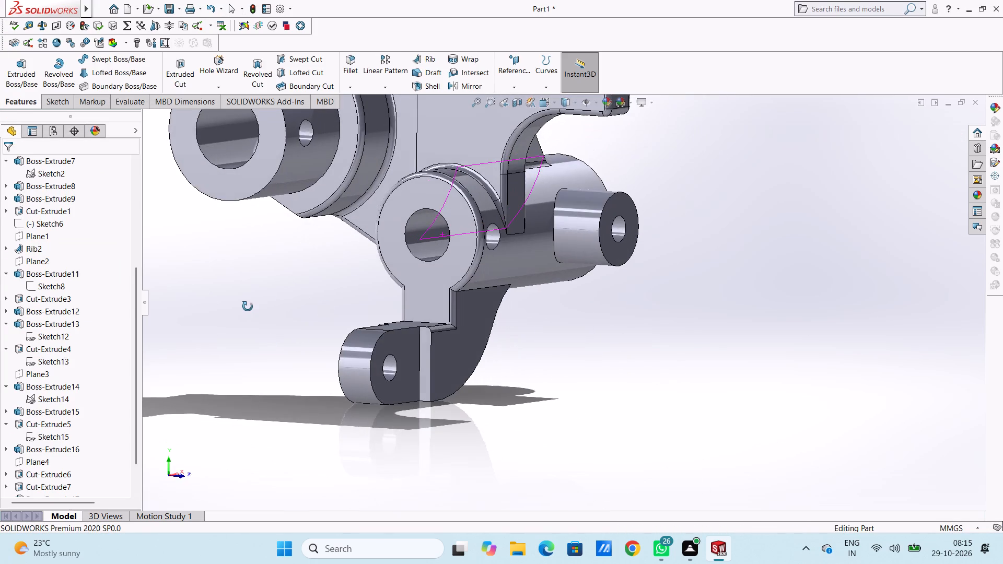
pyautogui.moveTo(248, 307); pyautogui.dragTo(247, 312, button='middle')
pyautogui.scroll(5, 318, 336)
pyautogui.moveTo(371, 349); pyautogui.dragTo(283, 331, button='middle')
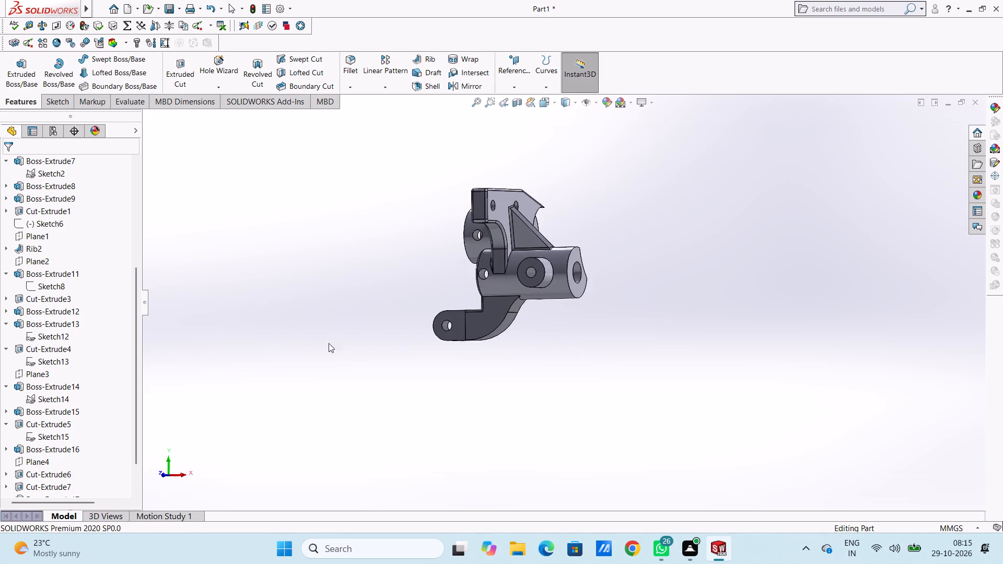
pyautogui.moveTo(369, 340); pyautogui.dragTo(256, 363, button='middle')
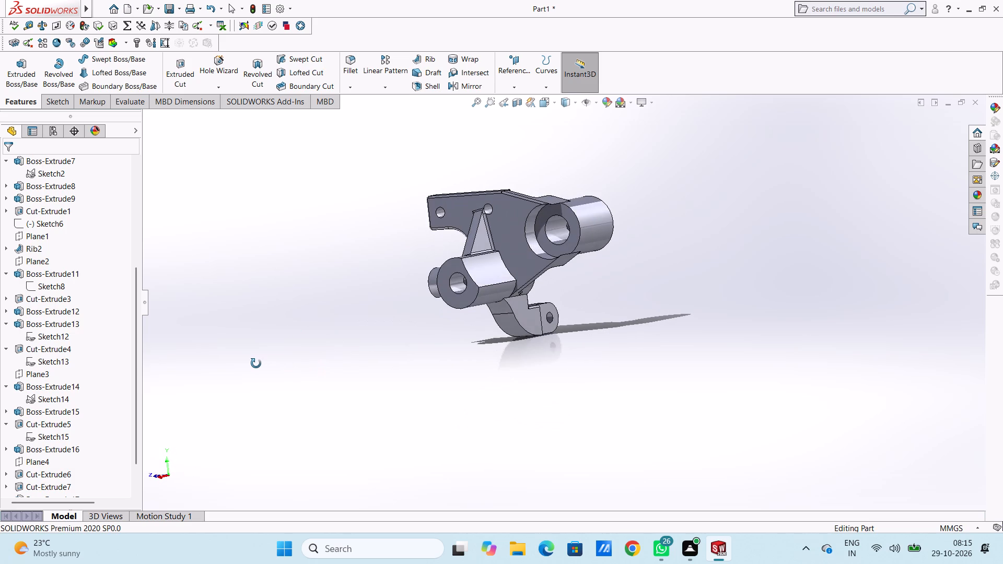
pyautogui.moveTo(256, 363); pyautogui.dragTo(374, 365, button='middle')
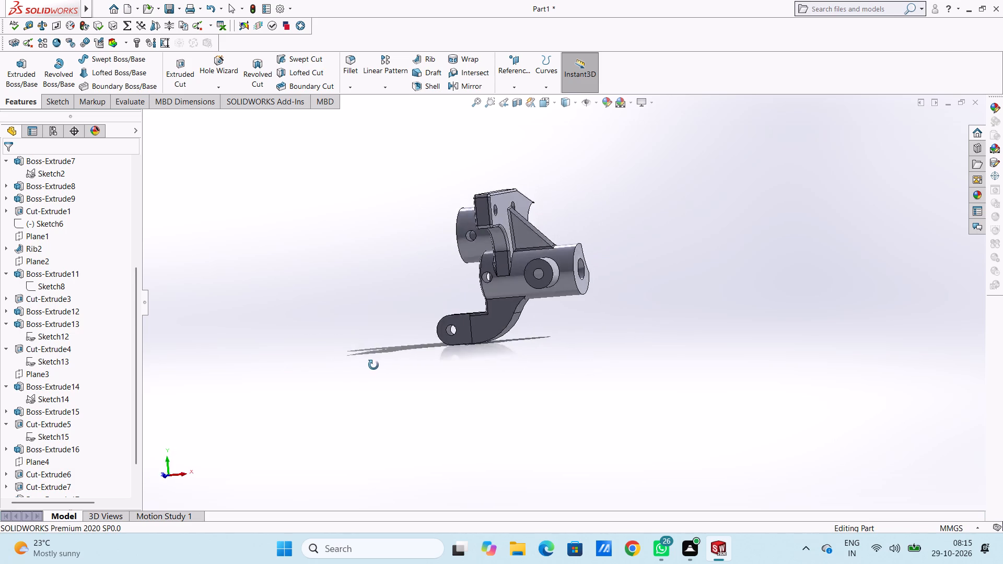
pyautogui.moveTo(374, 365); pyautogui.dragTo(323, 408, button='middle')
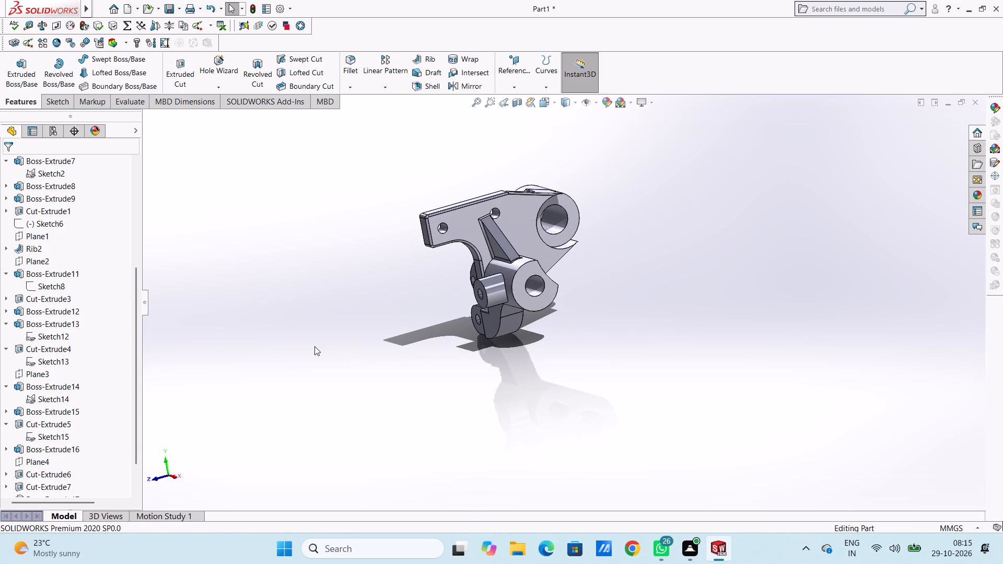
pyautogui.hotkey('ctrl', '7')
pyautogui.press('Escape')
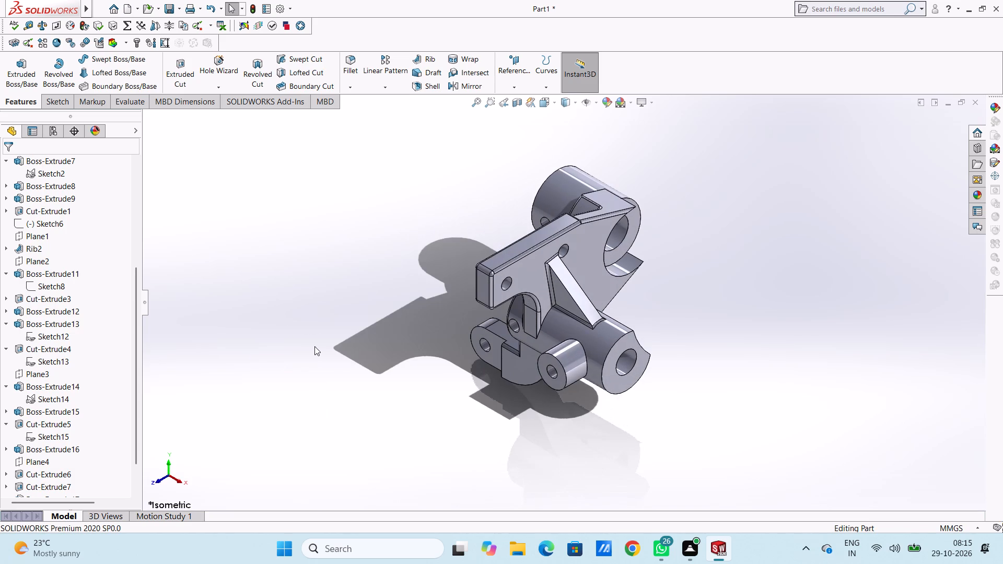
pyautogui.press('Escape')
pyautogui.press('Escape')
# Start editing the whole part's appearance and give it the standard pure red colour, RGB 255, 0, 0.
pyautogui.click(602, 104)
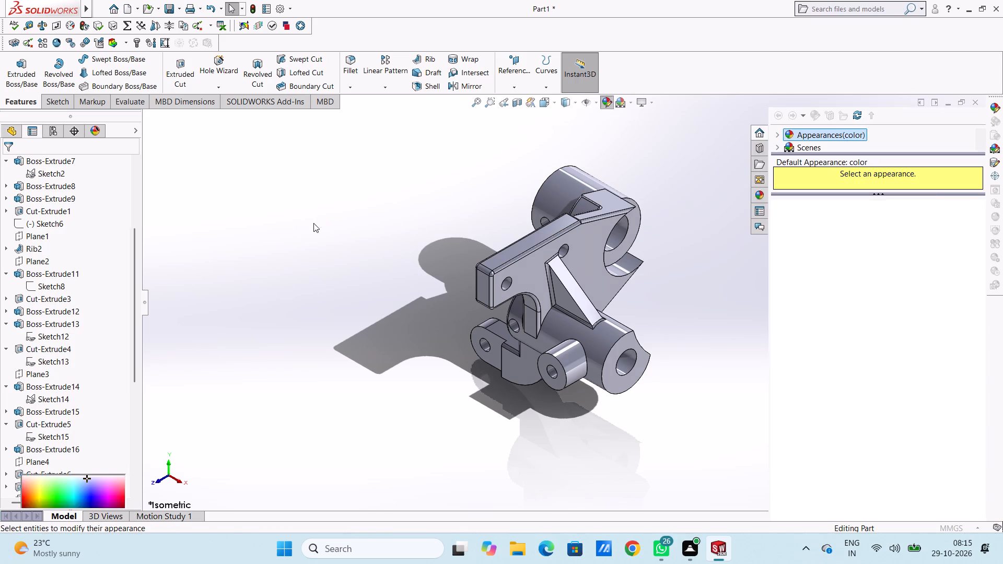
pyautogui.scroll(-2, 91, 424)
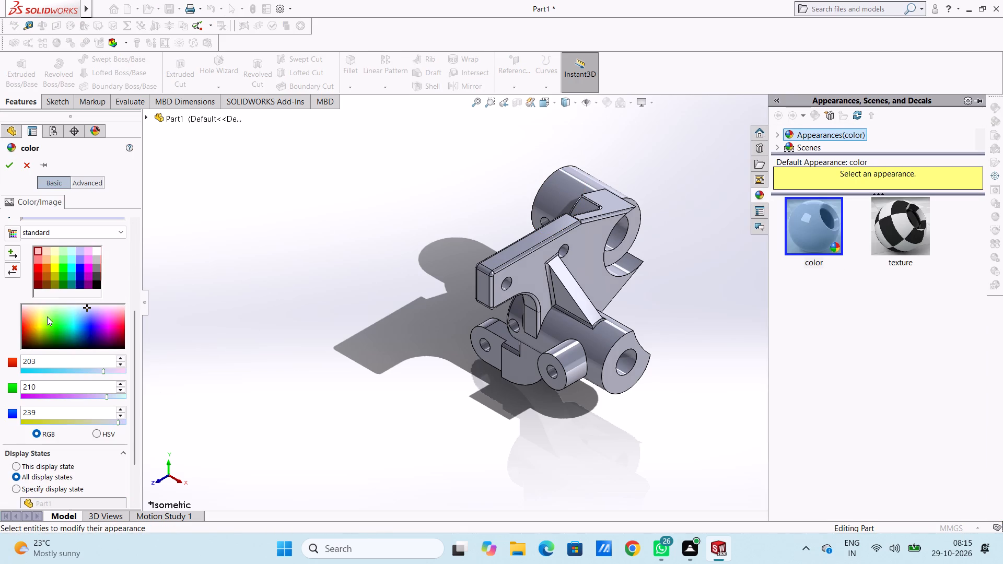
pyautogui.click(26, 325)
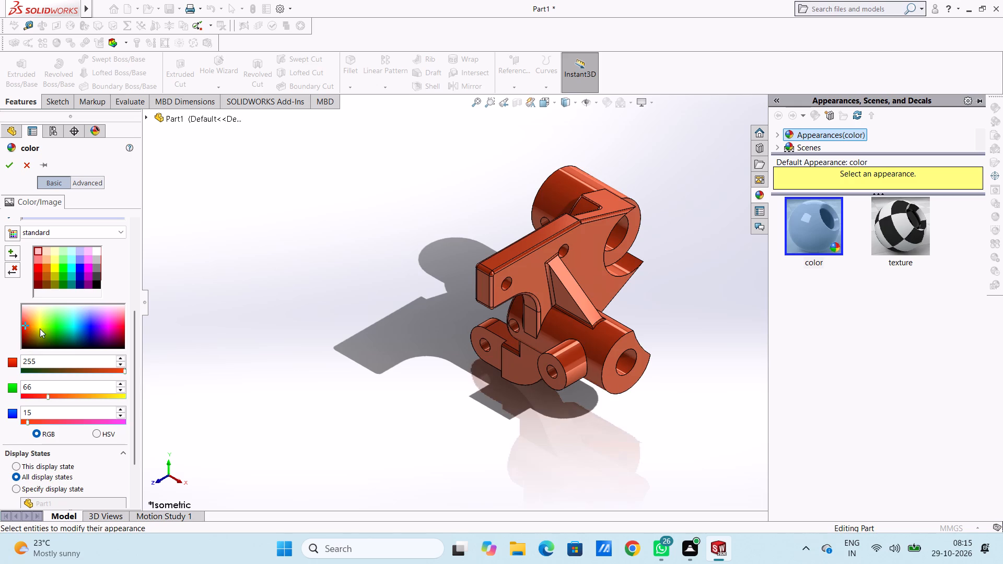
pyautogui.click(39, 268)
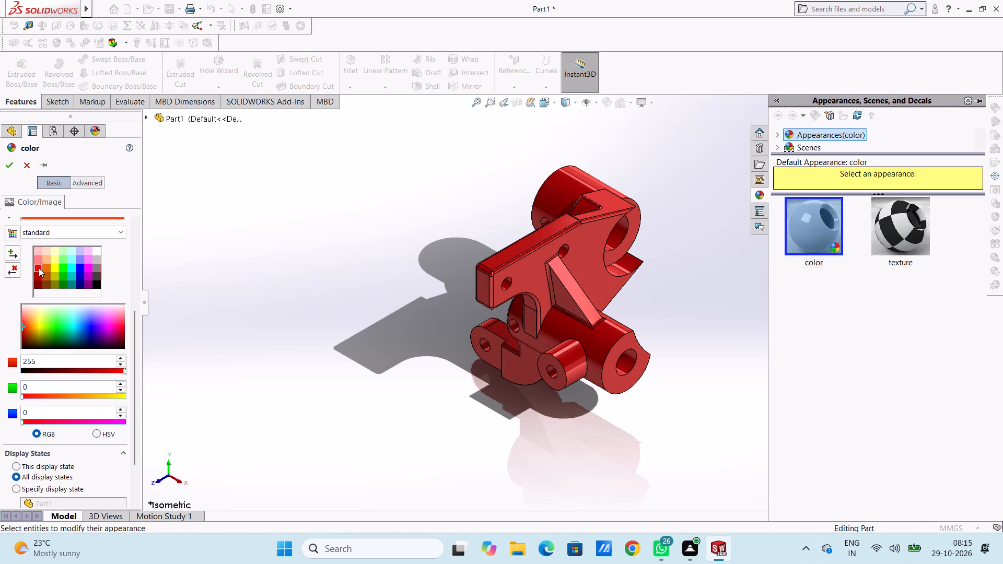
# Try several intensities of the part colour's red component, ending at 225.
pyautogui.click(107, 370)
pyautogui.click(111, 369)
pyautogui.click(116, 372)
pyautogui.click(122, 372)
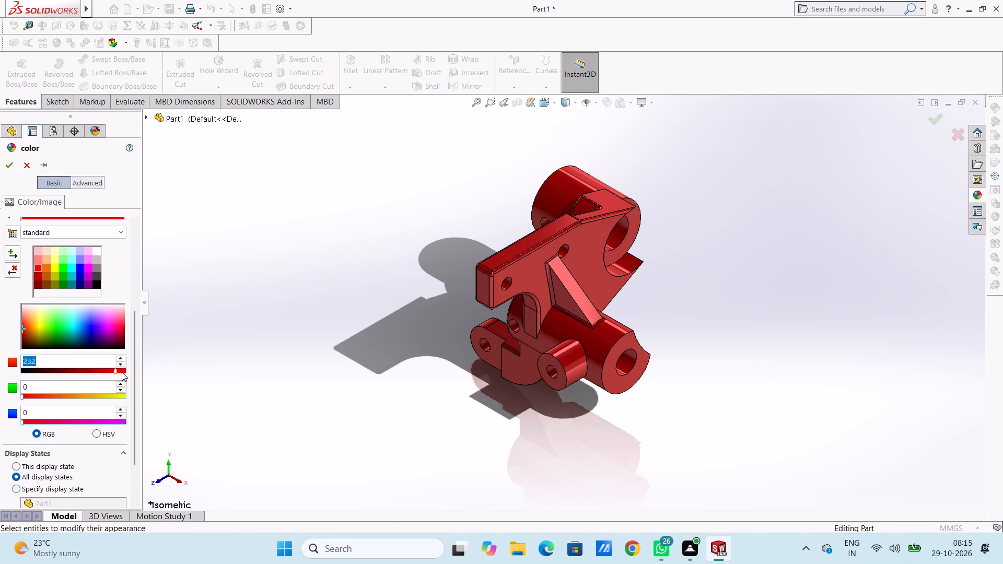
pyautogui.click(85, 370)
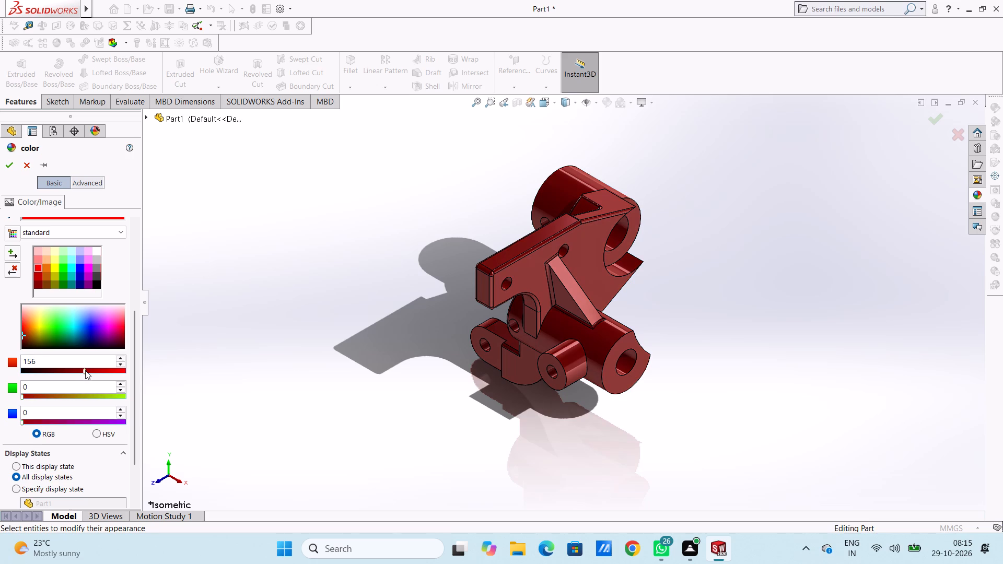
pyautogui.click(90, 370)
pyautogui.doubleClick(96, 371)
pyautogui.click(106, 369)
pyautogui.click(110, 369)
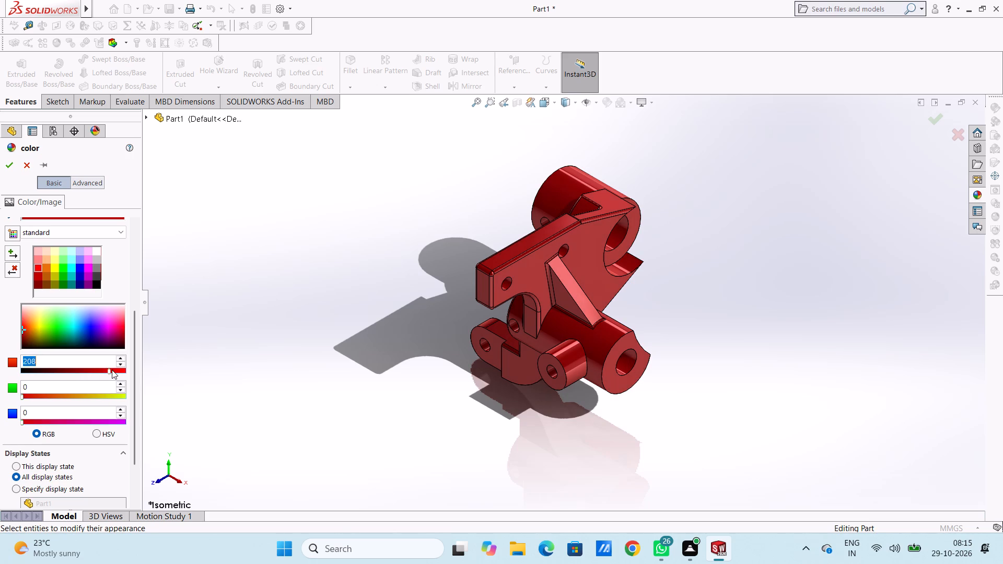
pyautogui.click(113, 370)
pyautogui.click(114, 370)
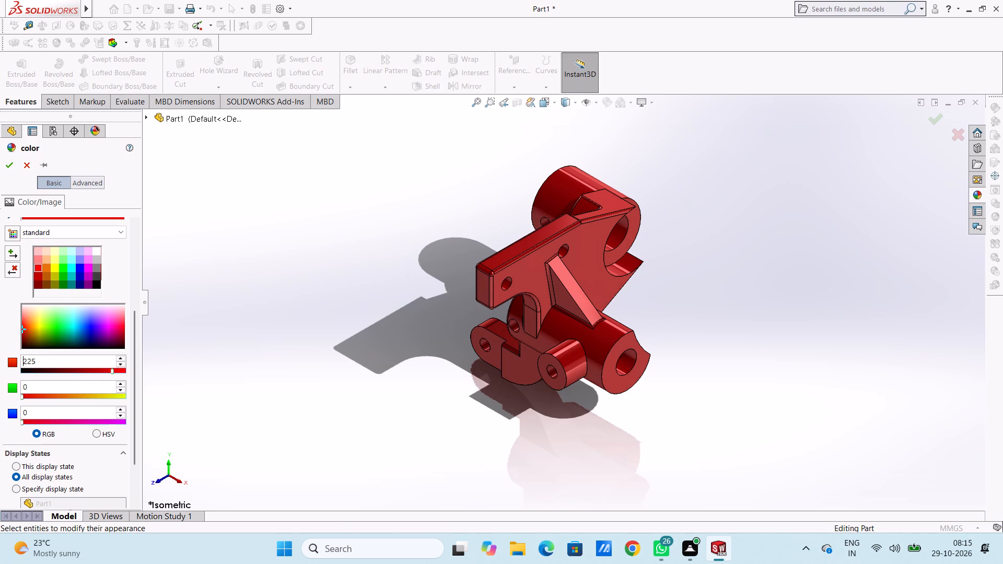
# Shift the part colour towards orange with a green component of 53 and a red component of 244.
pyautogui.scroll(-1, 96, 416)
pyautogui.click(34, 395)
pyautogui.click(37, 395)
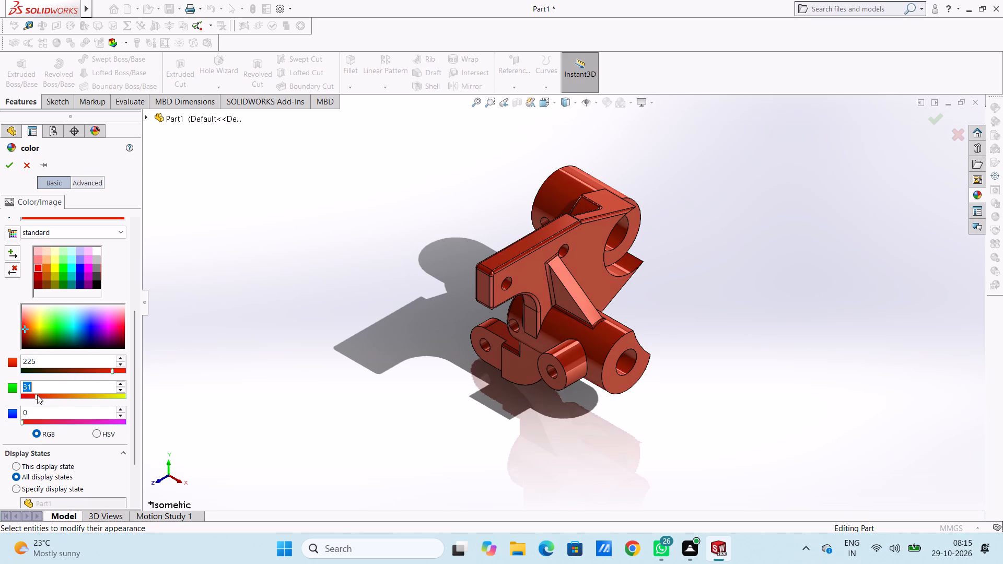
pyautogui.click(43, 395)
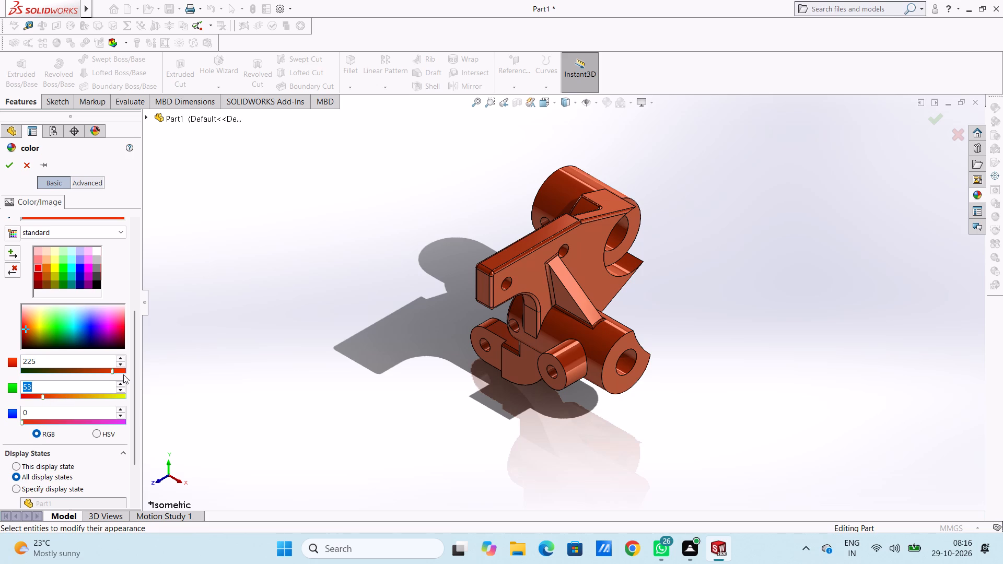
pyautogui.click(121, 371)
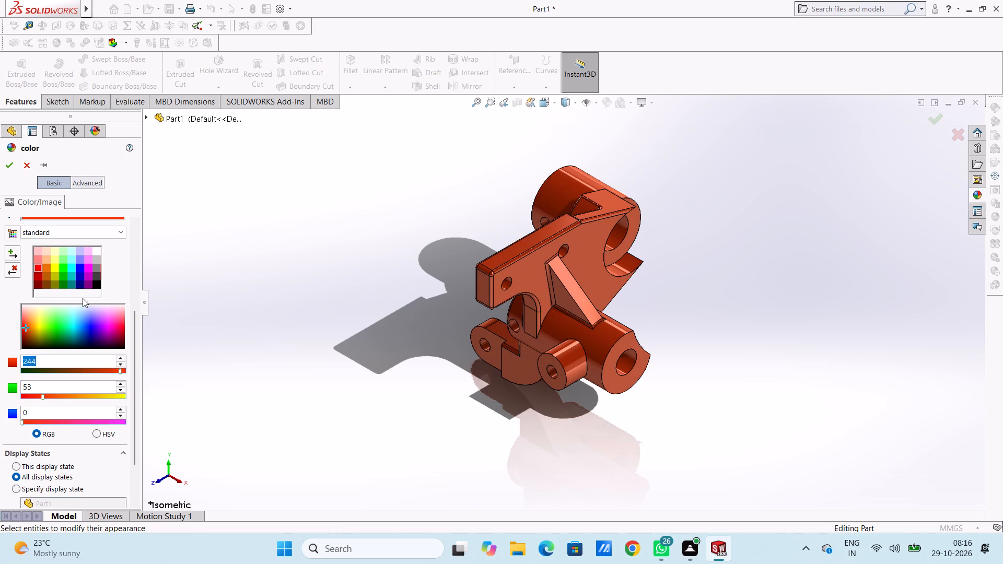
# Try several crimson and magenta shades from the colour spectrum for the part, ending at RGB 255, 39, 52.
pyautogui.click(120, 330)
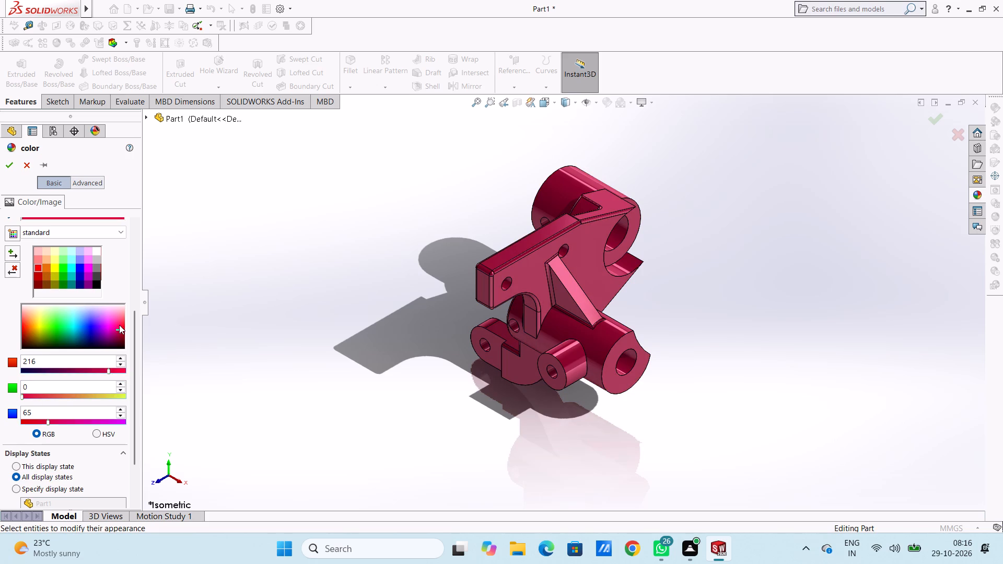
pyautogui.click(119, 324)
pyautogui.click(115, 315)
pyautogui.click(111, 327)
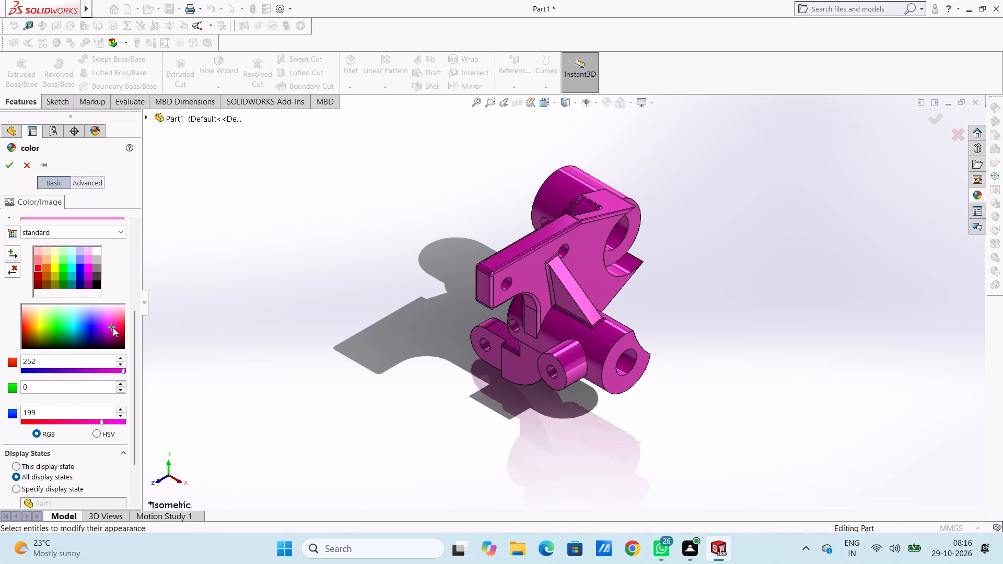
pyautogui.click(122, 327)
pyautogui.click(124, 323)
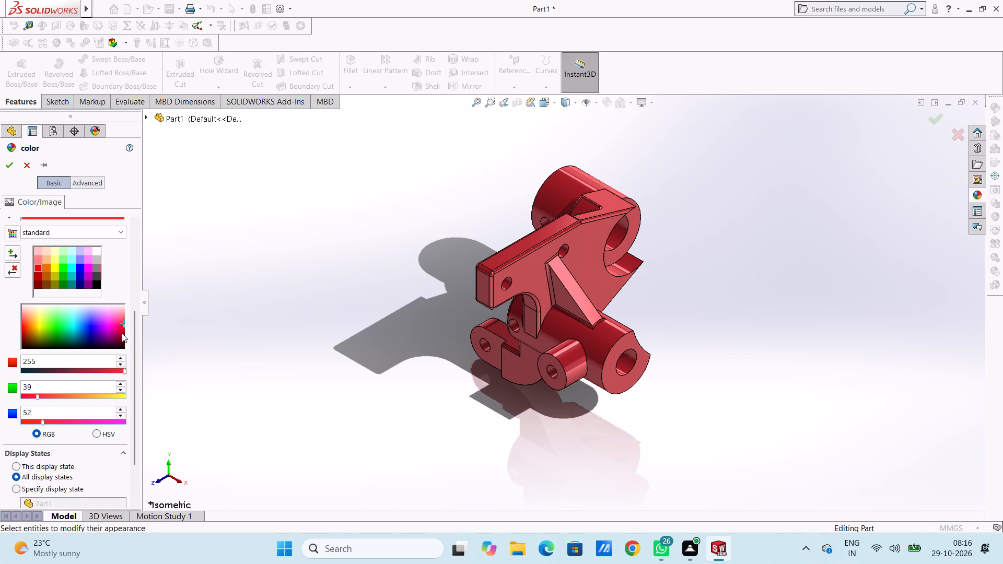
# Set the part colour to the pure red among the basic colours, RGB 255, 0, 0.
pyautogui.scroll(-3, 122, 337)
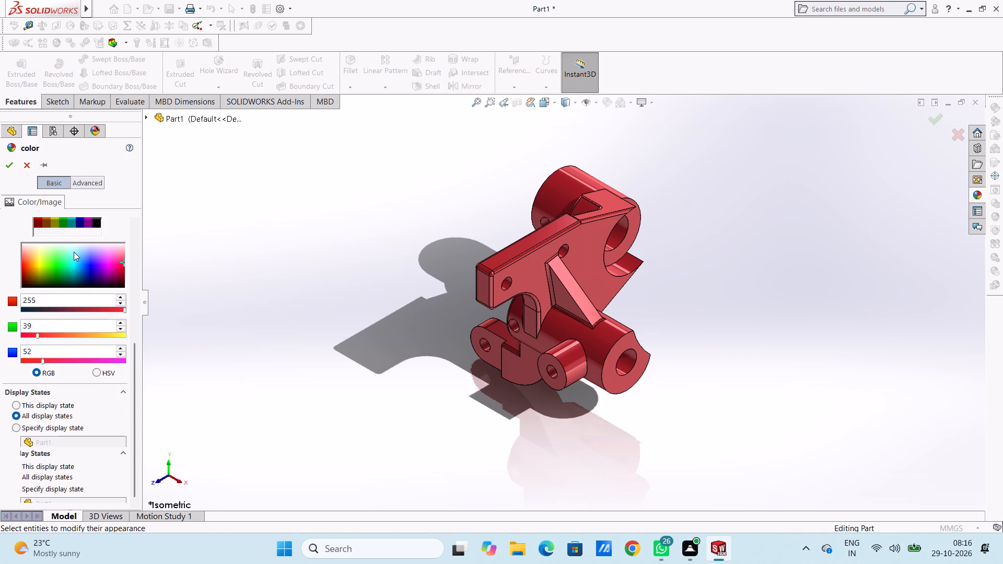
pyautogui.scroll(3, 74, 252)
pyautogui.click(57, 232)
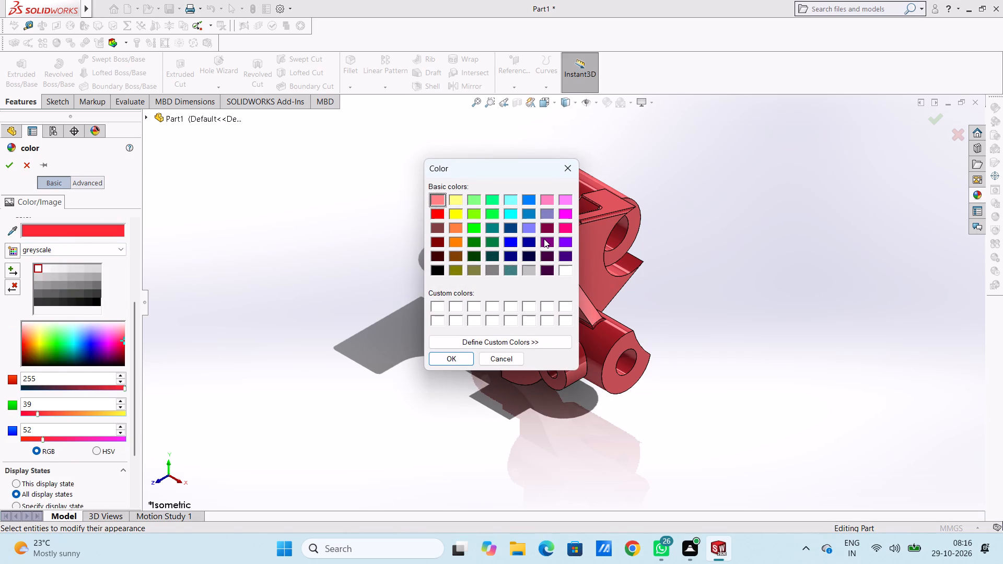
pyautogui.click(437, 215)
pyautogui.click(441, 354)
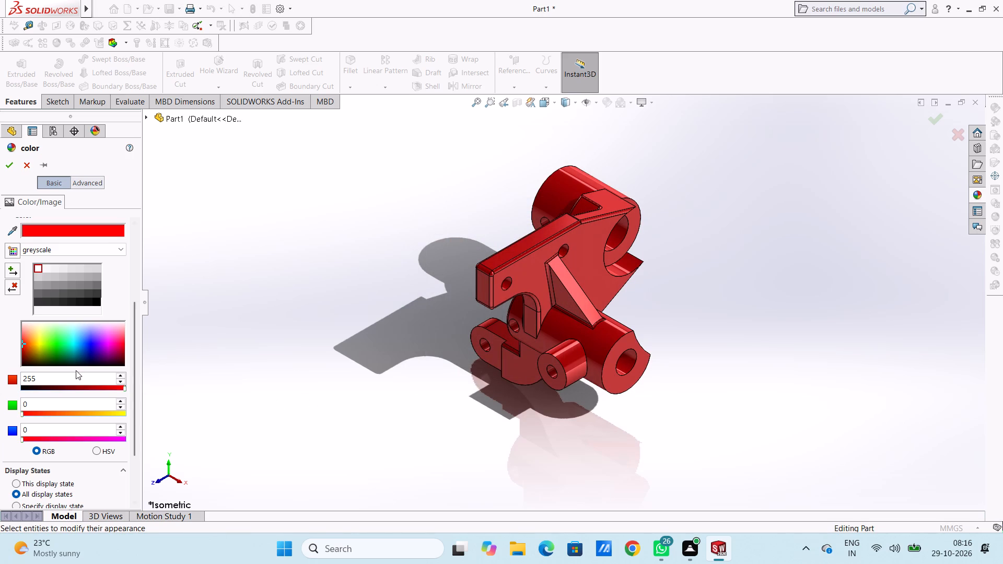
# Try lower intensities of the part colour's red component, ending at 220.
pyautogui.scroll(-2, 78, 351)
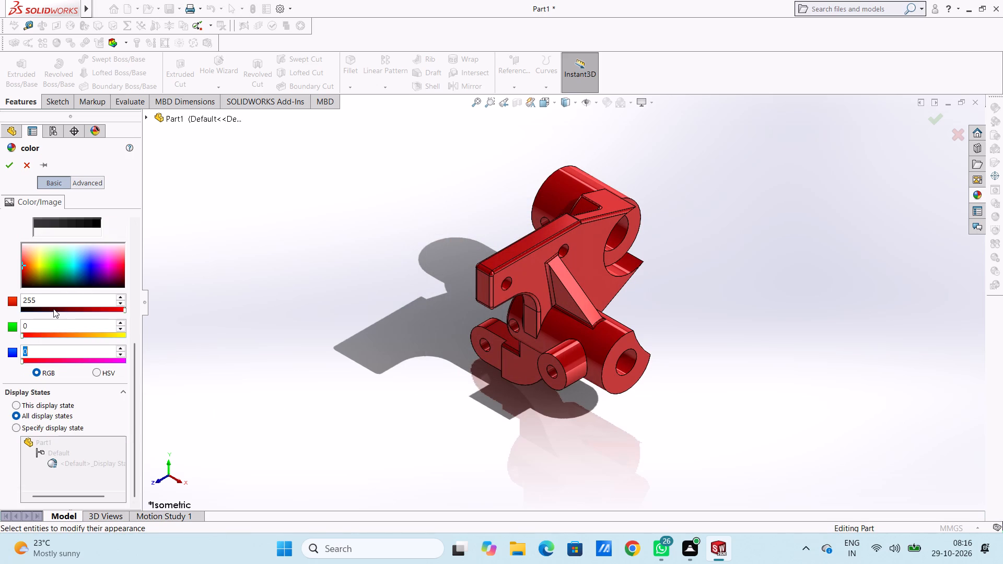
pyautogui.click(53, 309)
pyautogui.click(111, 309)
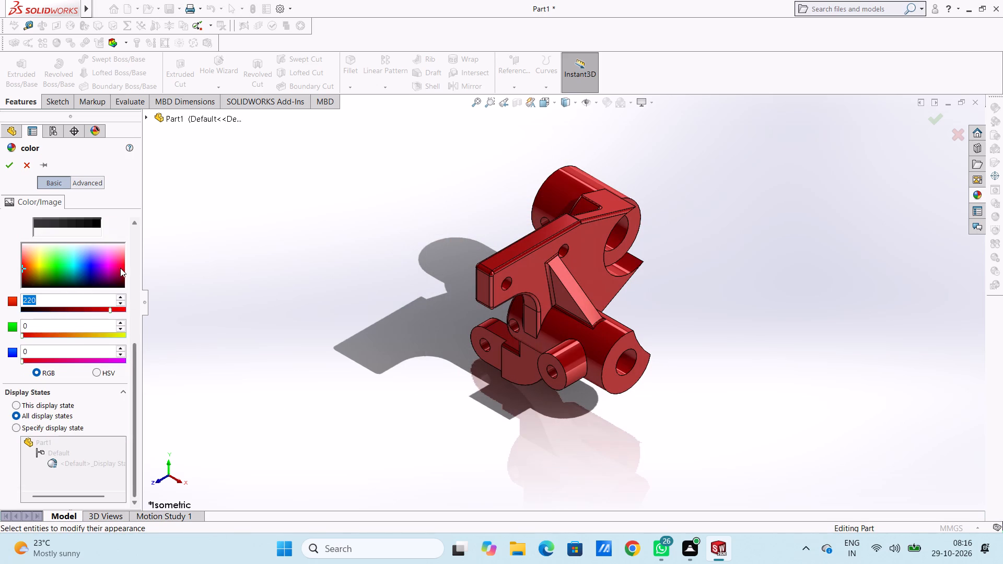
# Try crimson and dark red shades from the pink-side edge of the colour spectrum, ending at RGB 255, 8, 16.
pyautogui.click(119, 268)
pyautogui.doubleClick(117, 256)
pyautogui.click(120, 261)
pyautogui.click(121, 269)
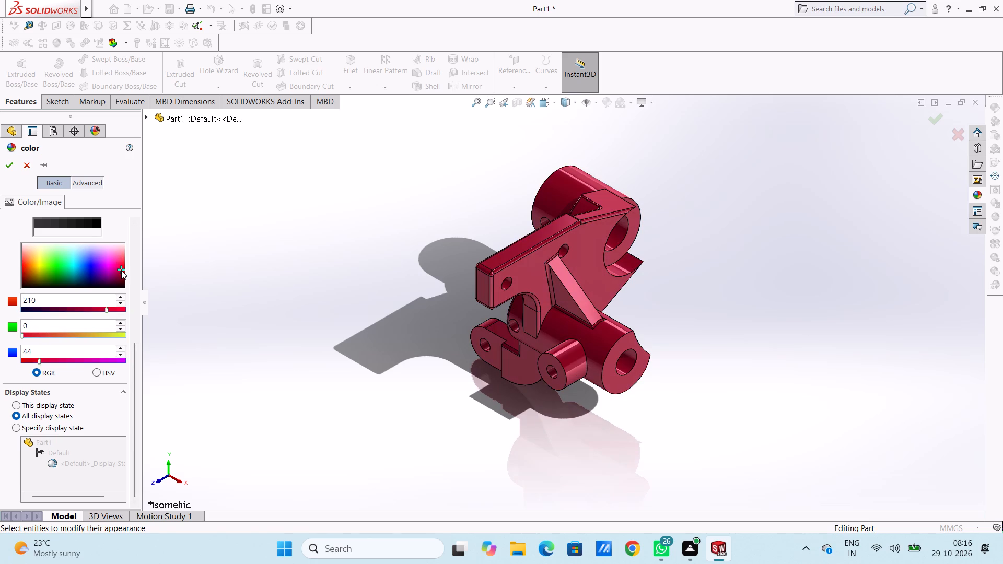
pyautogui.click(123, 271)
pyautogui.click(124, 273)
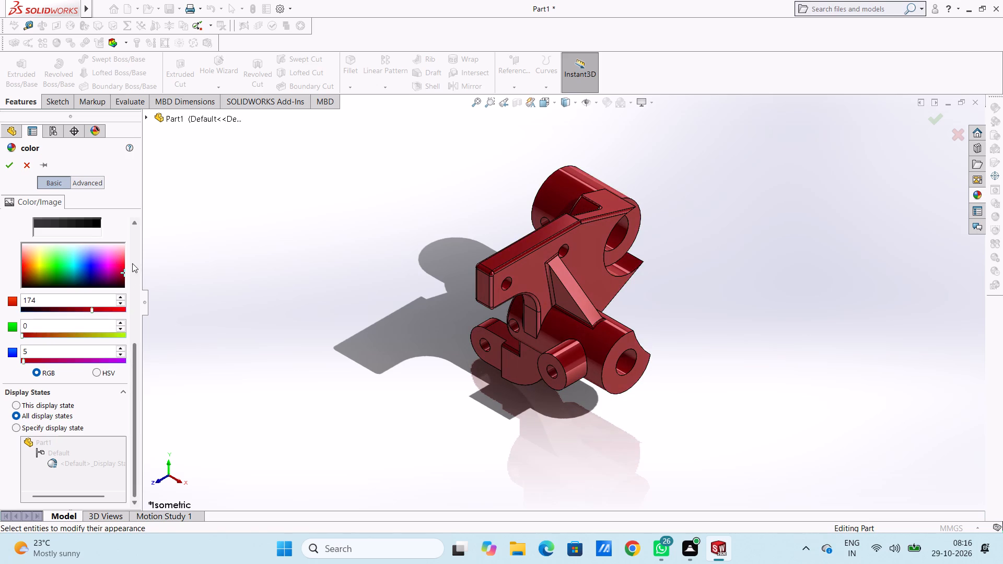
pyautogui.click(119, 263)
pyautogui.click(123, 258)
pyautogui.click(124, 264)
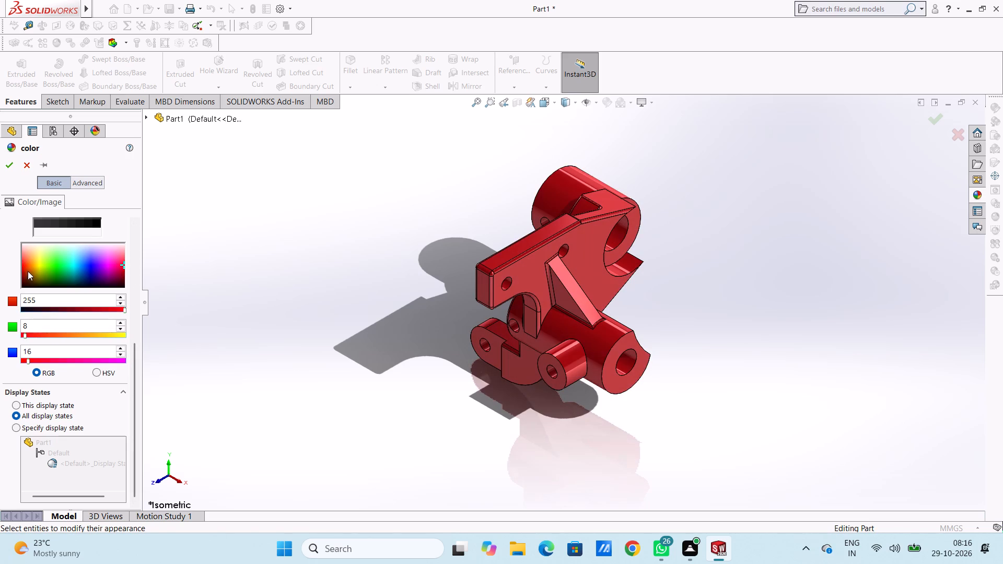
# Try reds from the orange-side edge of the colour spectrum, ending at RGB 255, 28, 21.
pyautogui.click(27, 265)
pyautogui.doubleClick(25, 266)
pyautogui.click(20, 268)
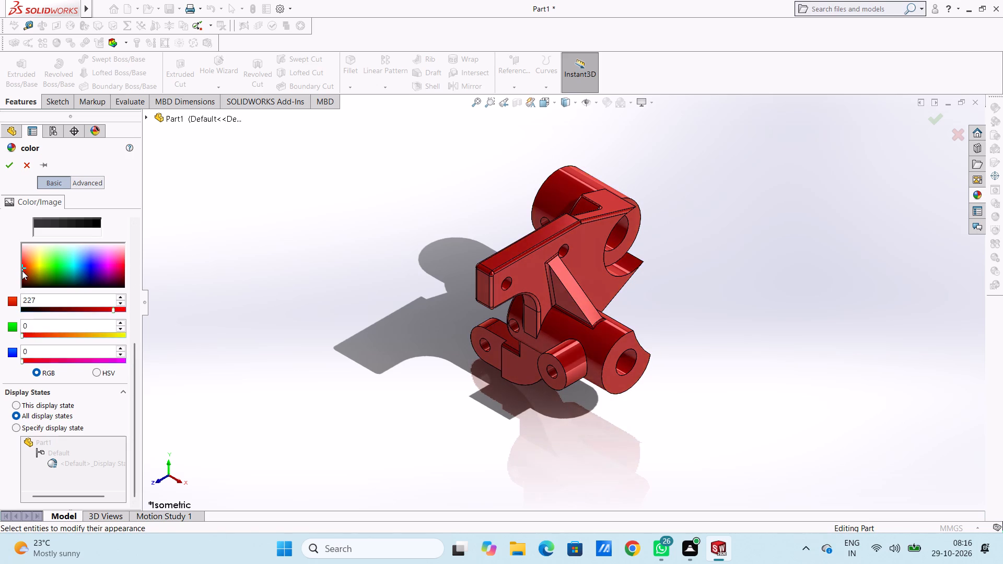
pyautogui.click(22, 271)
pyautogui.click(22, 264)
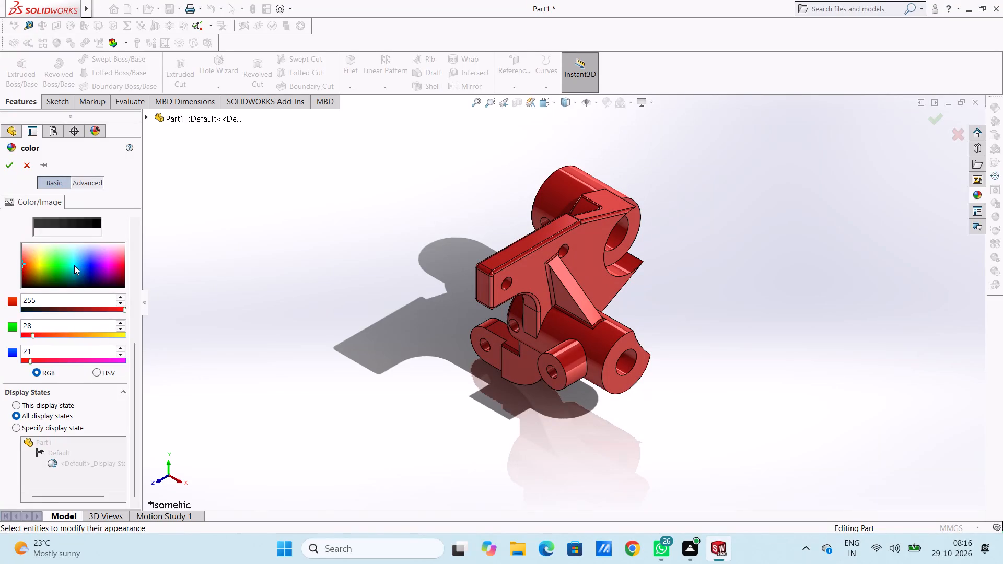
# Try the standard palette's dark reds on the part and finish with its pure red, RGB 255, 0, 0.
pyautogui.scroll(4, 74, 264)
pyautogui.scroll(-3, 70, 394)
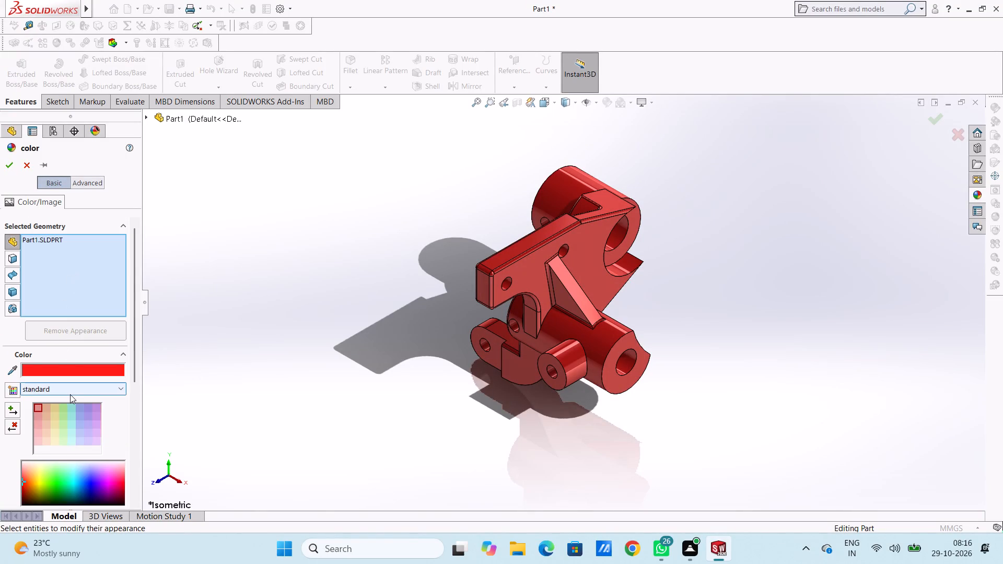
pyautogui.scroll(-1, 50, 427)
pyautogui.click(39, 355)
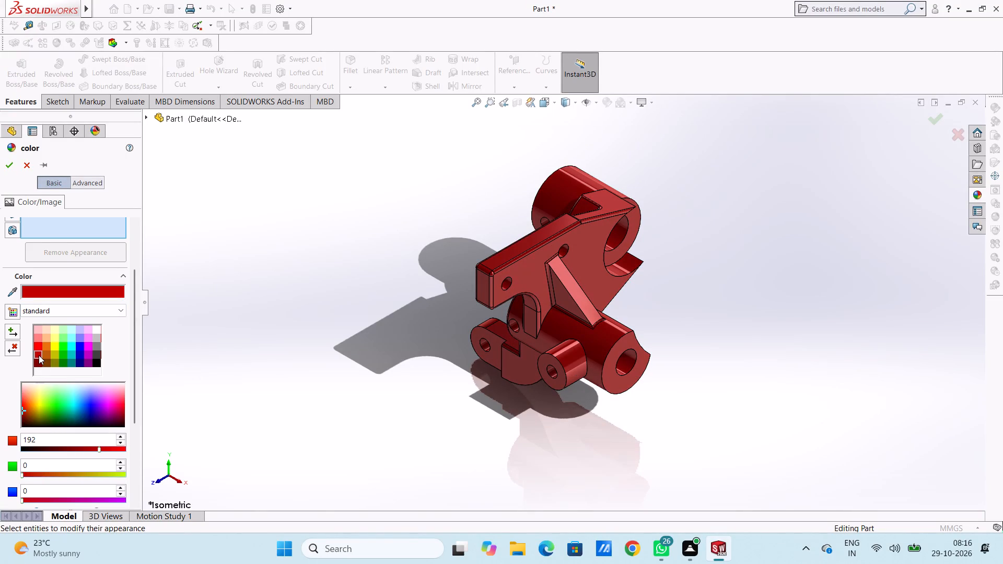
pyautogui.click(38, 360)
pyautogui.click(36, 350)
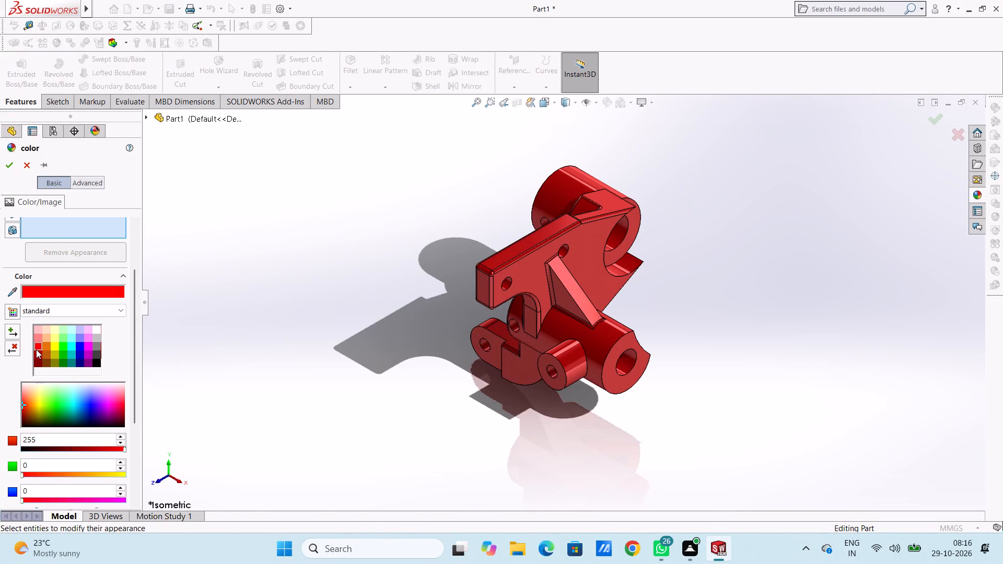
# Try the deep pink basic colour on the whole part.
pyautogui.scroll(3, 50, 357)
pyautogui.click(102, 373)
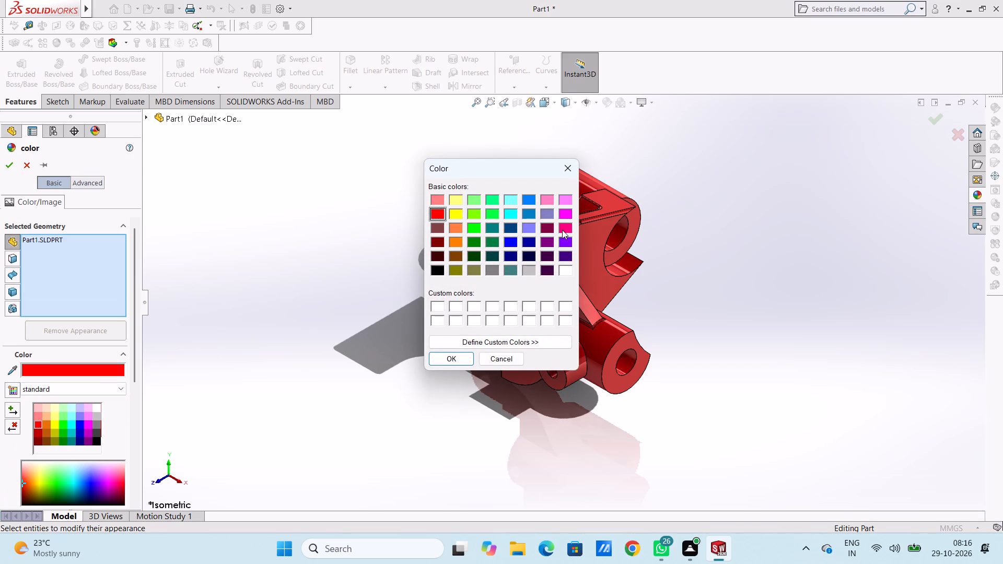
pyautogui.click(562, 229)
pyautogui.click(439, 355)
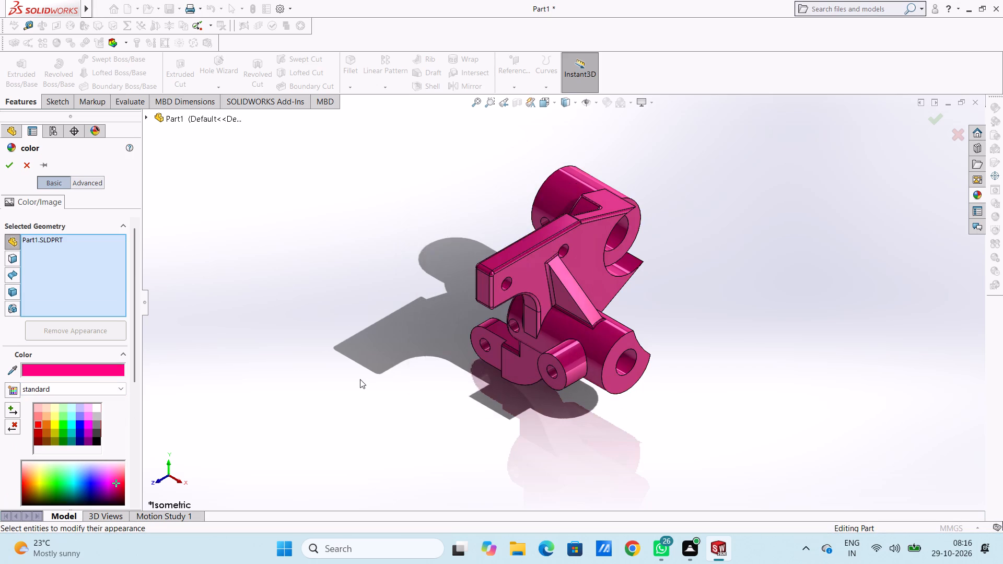
# Set the part colour to the basic pure red, RGB 255, 0, 0.
pyautogui.scroll(3, 360, 379)
pyautogui.click(73, 365)
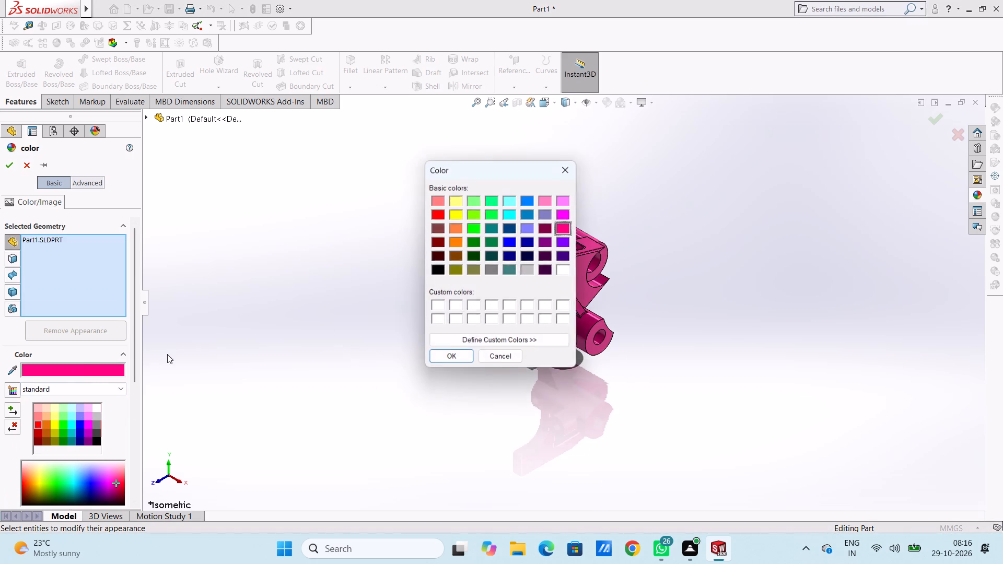
pyautogui.click(437, 216)
pyautogui.click(444, 355)
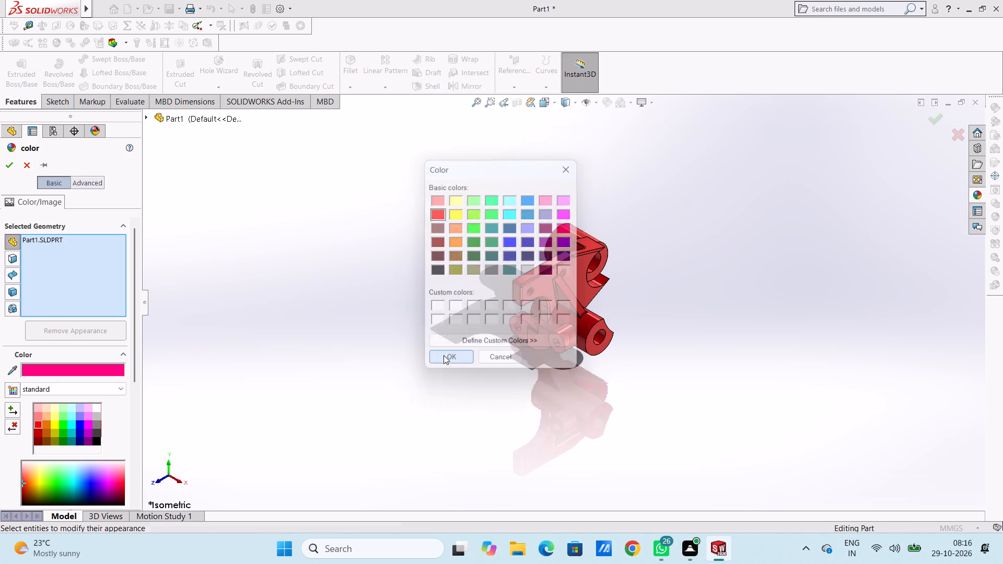
# Darken the part colour slightly with a red component of 242 and accept the appearance.
pyautogui.scroll(-4, 586, 248)
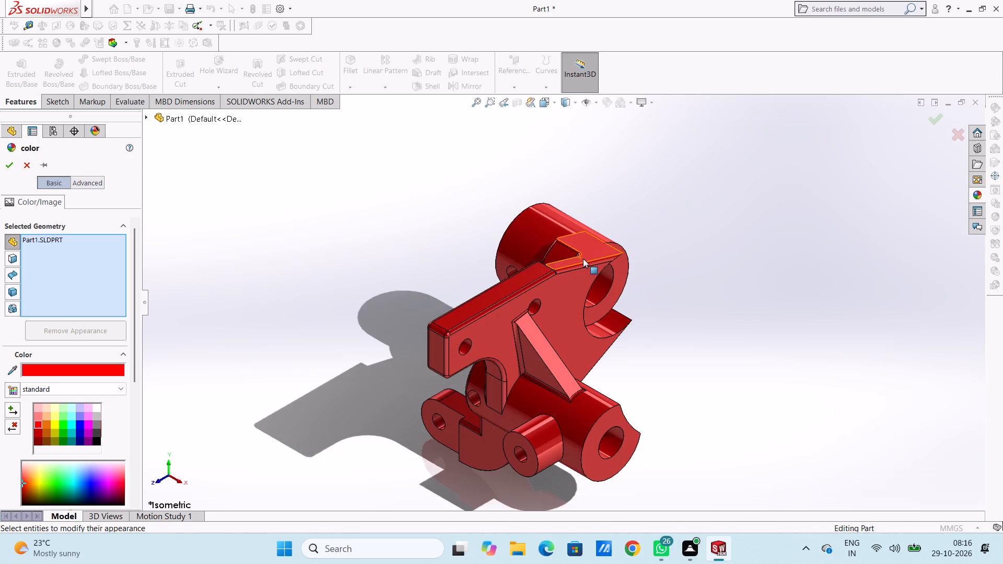
pyautogui.scroll(4, 532, 322)
pyautogui.scroll(-3, 577, 381)
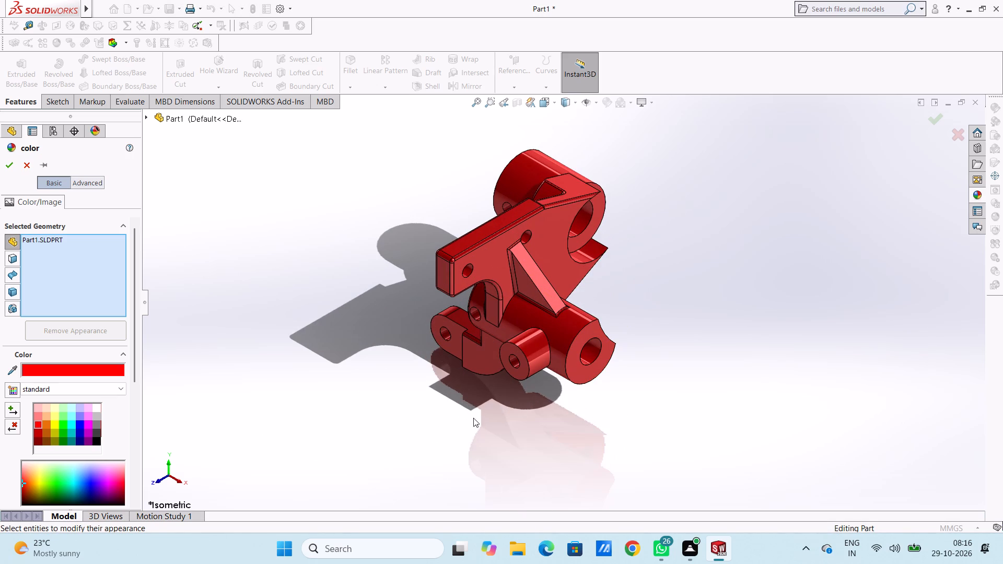
pyautogui.scroll(-1, 59, 563)
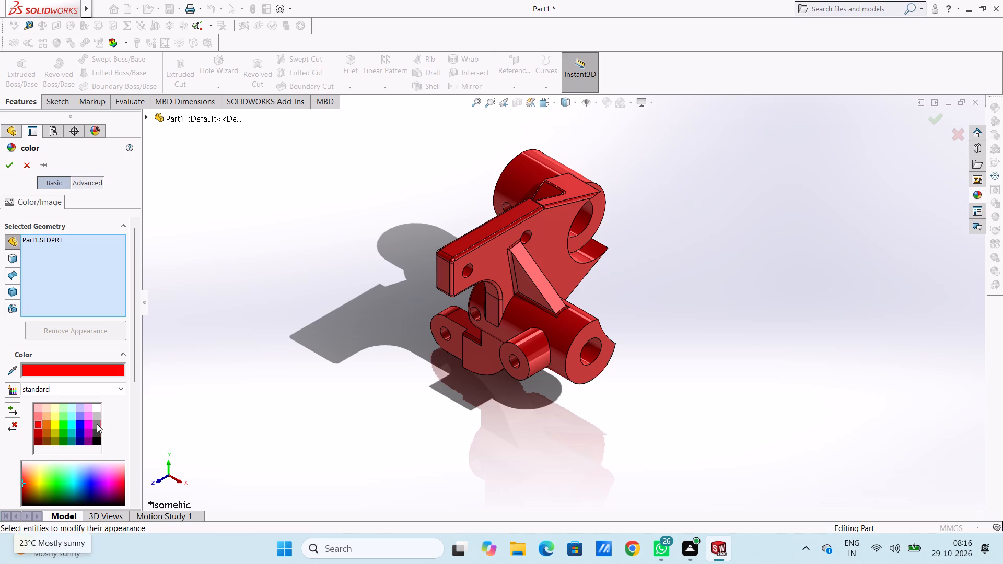
pyautogui.scroll(-4, 129, 415)
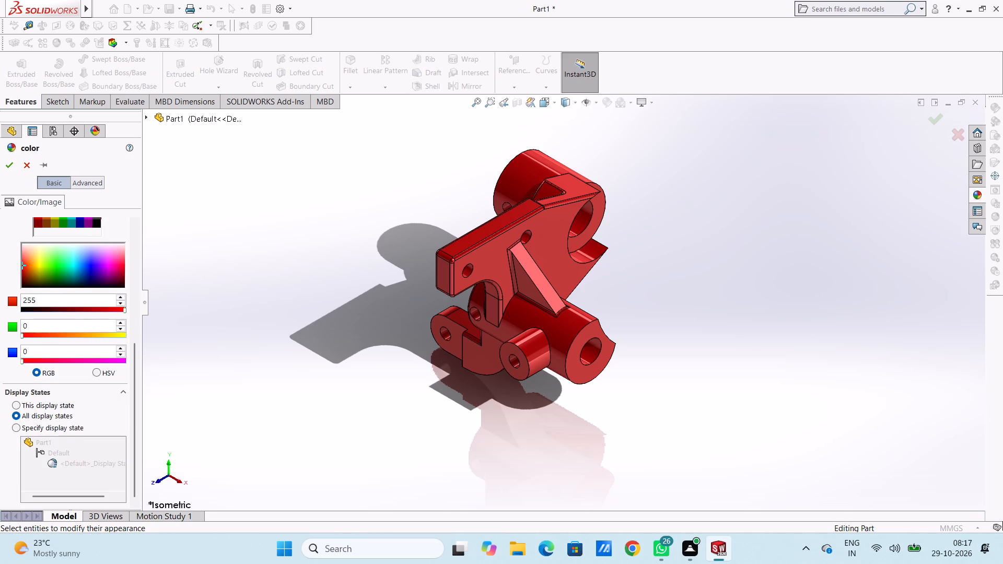
pyautogui.click(95, 308)
pyautogui.click(103, 308)
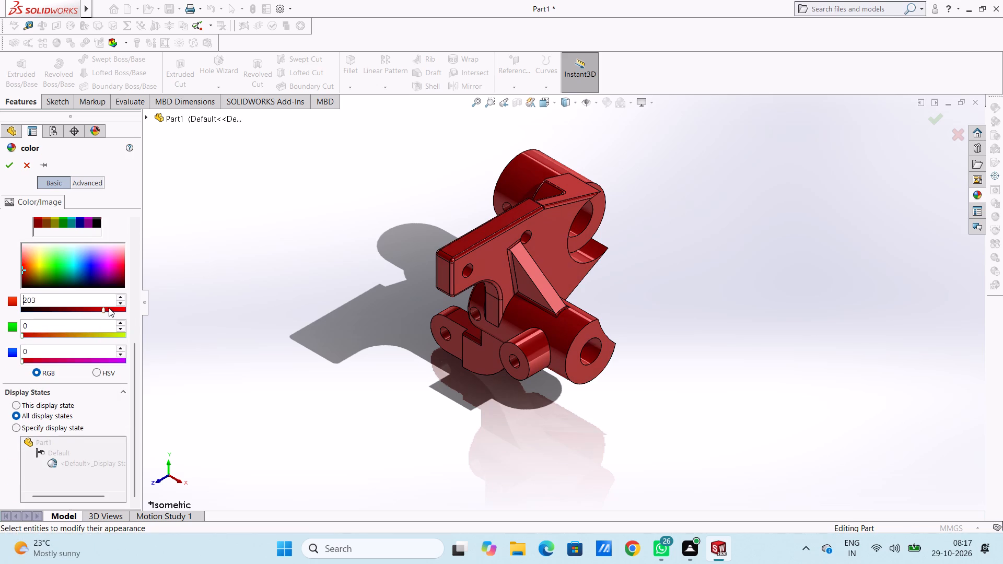
pyautogui.click(109, 308)
pyautogui.click(114, 308)
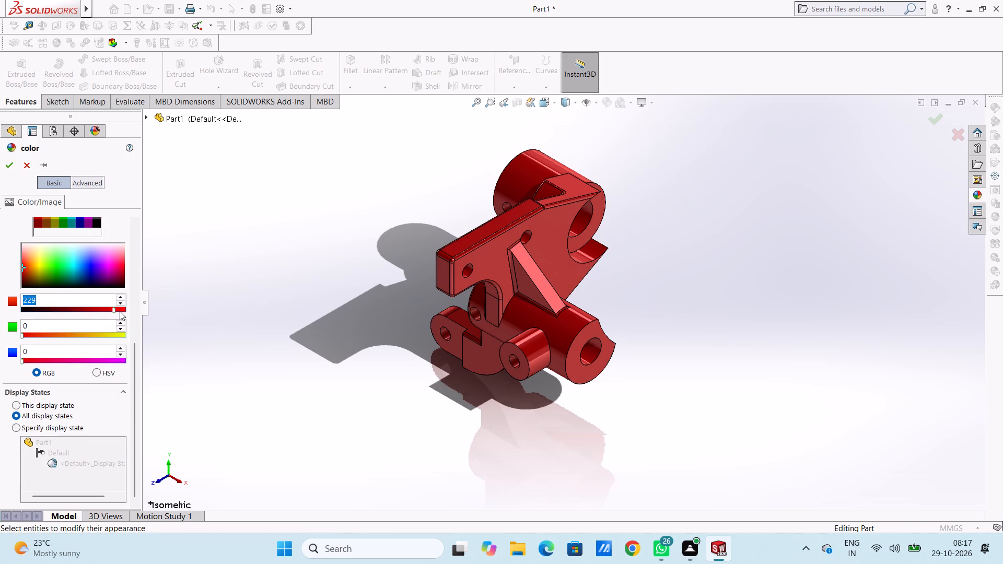
pyautogui.click(120, 311)
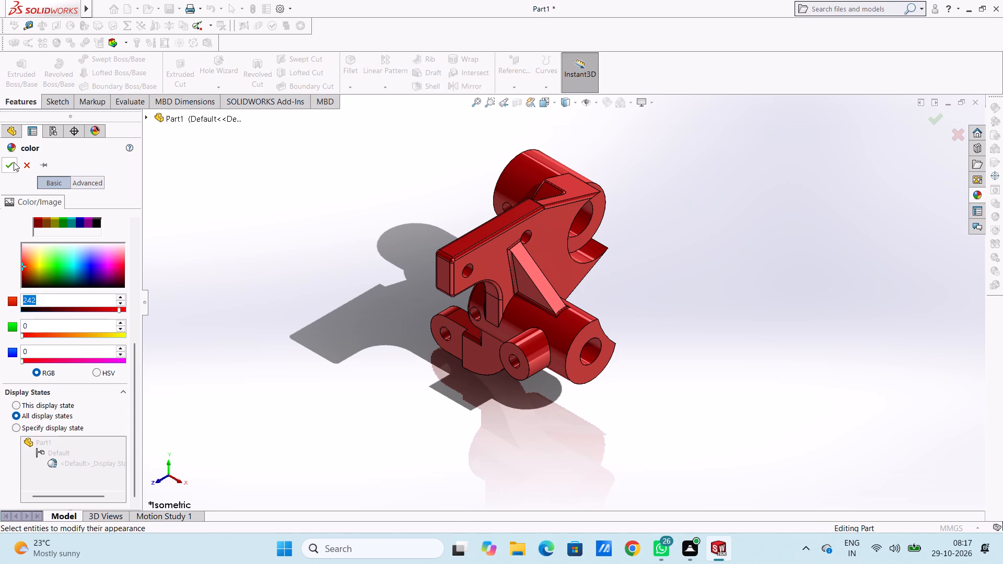
pyautogui.click(14, 161)
# Apply the polished-metal chromium plate appearance to the bore face of the large upper boss.
pyautogui.scroll(-4, 550, 204)
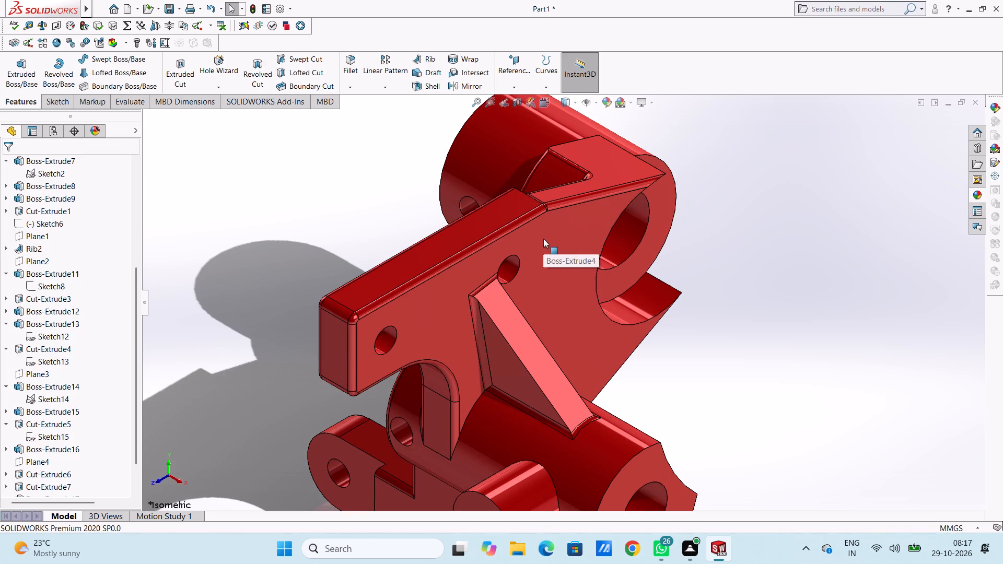
pyautogui.click(976, 195)
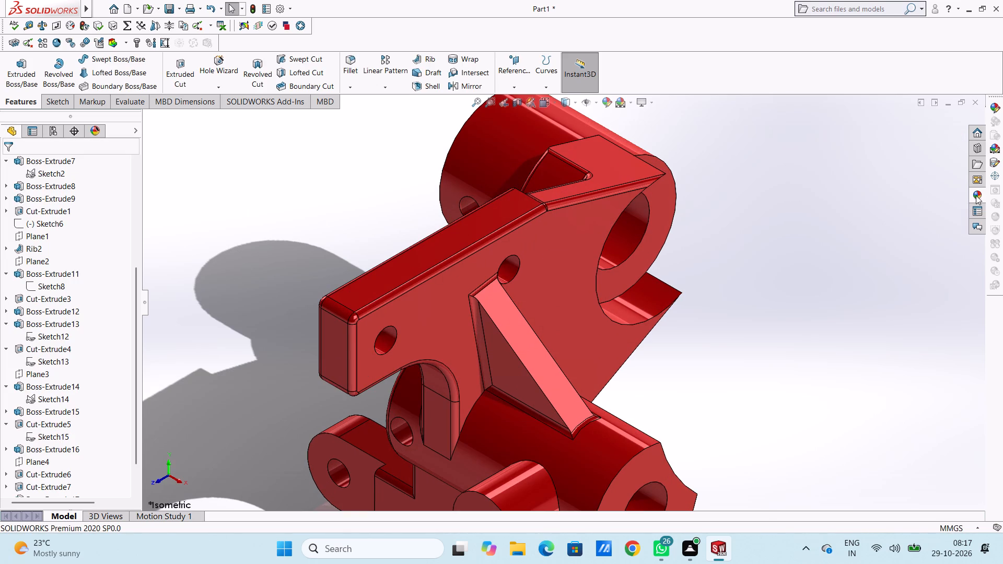
pyautogui.moveTo(839, 153); pyautogui.dragTo(841, 177)
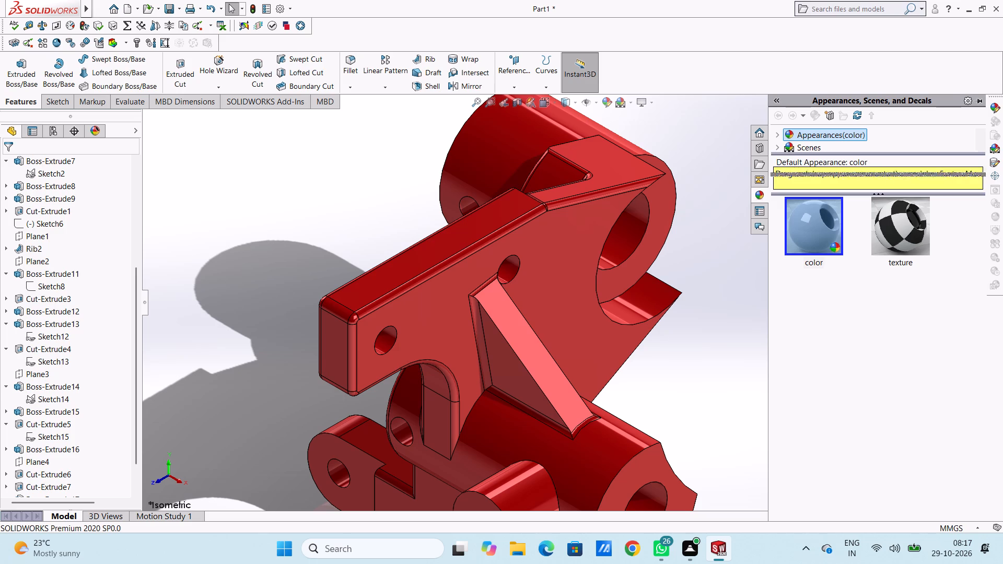
pyautogui.moveTo(841, 177); pyautogui.dragTo(847, 302)
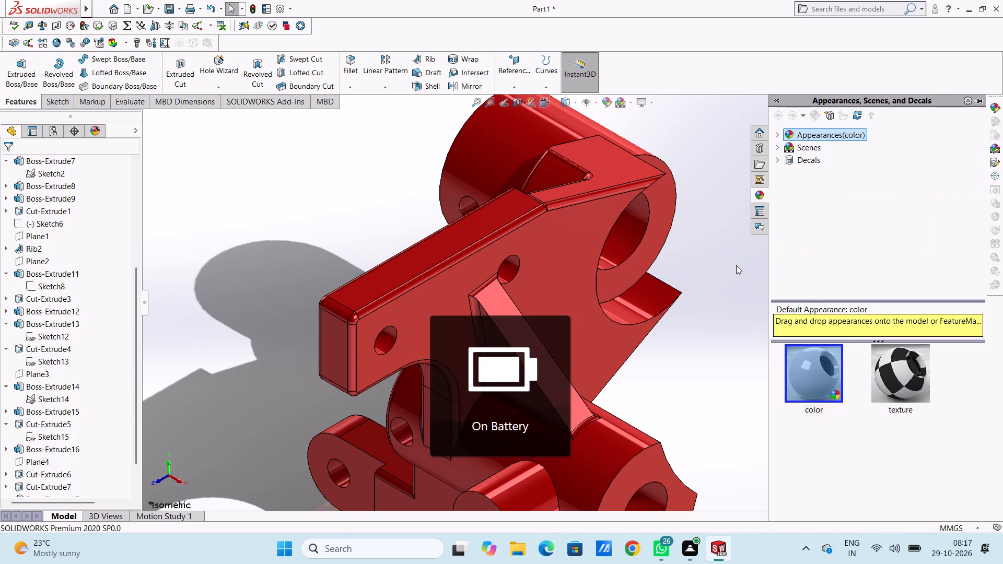
pyautogui.click(775, 133)
pyautogui.click(815, 162)
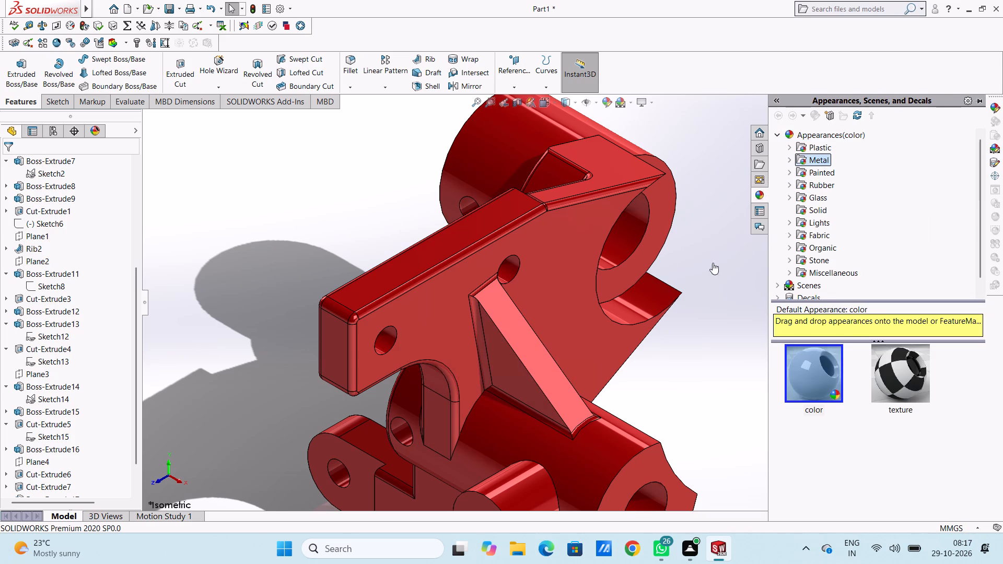
pyautogui.scroll(-2, 607, 194)
pyautogui.moveTo(907, 379); pyautogui.dragTo(868, 368)
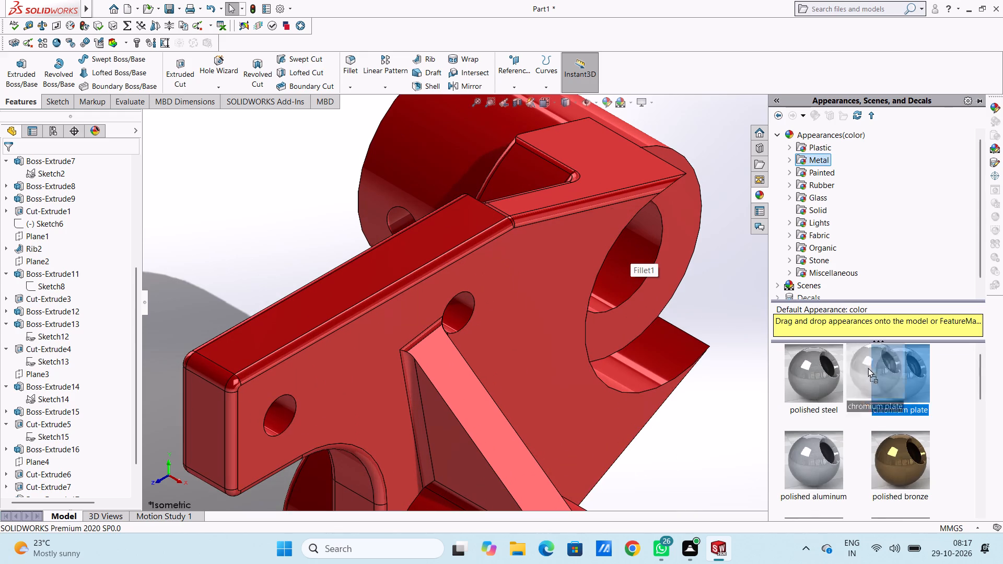
pyautogui.moveTo(868, 368); pyautogui.dragTo(632, 266)
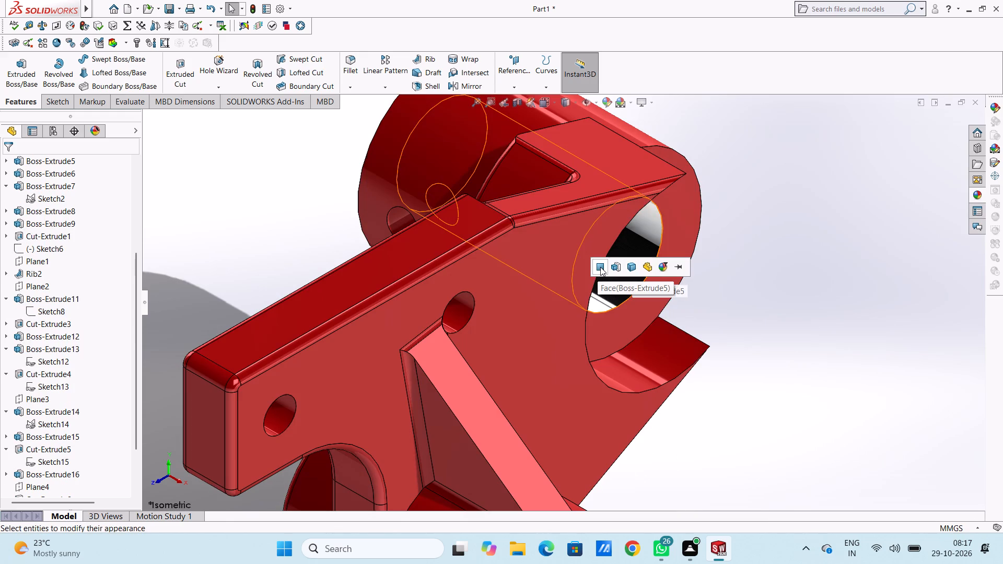
pyautogui.click(600, 267)
# Apply the chromium plate appearance to the bore face of the large lower boss.
pyautogui.scroll(6, 678, 297)
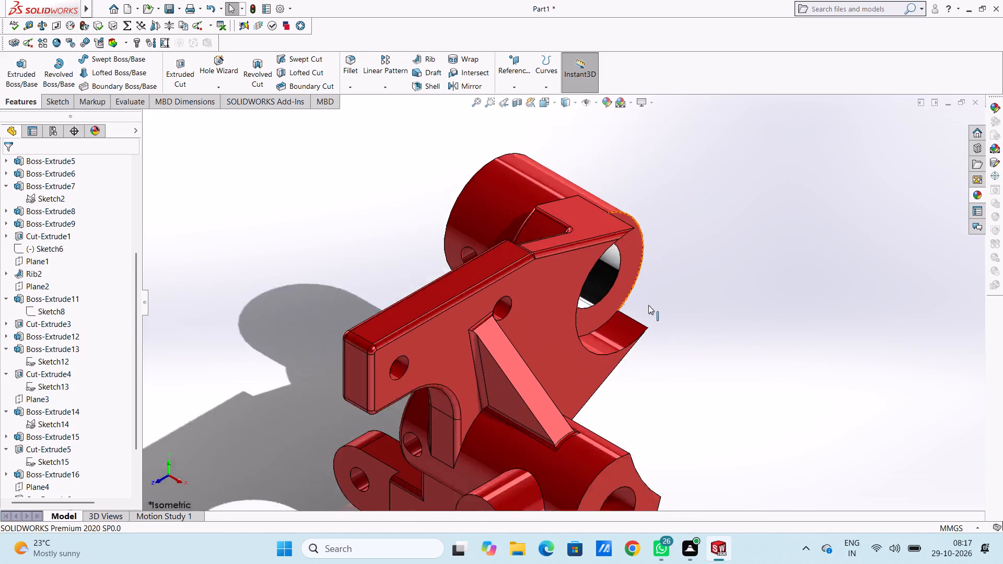
pyautogui.scroll(2, 648, 305)
pyautogui.scroll(-2, 510, 402)
pyautogui.scroll(2, 510, 402)
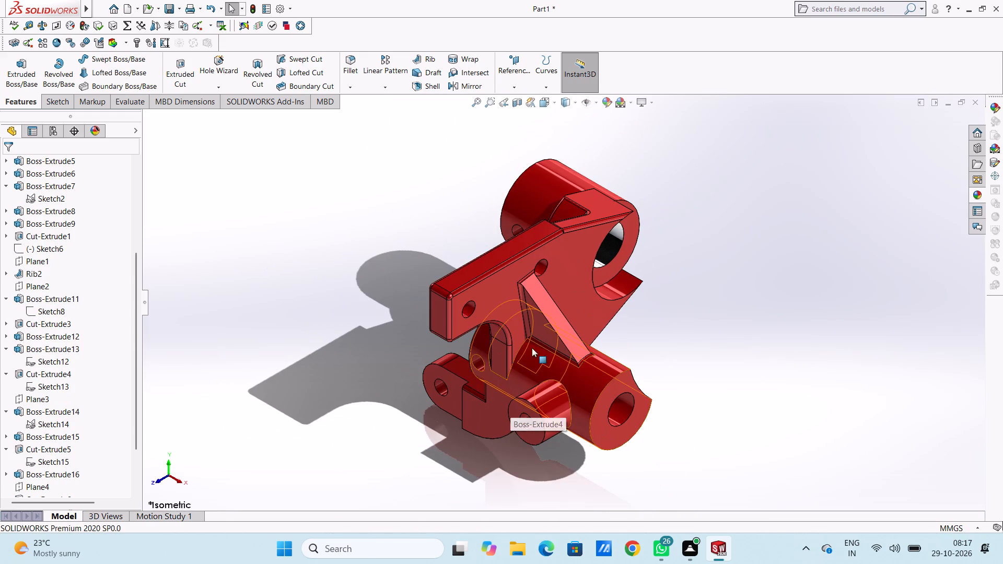
pyautogui.scroll(-3, 621, 441)
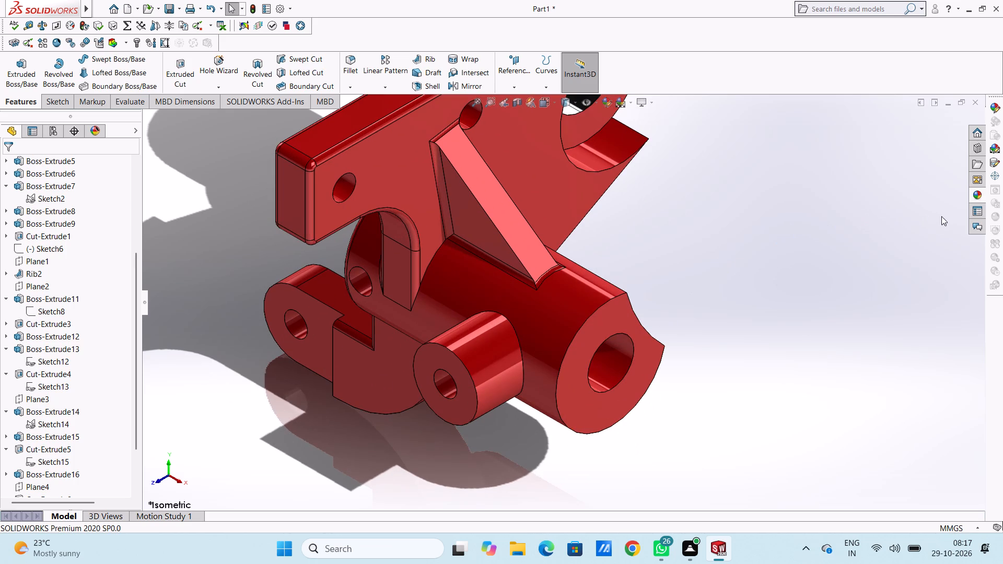
pyautogui.click(971, 194)
pyautogui.moveTo(899, 373); pyautogui.dragTo(618, 374)
pyautogui.click(618, 374)
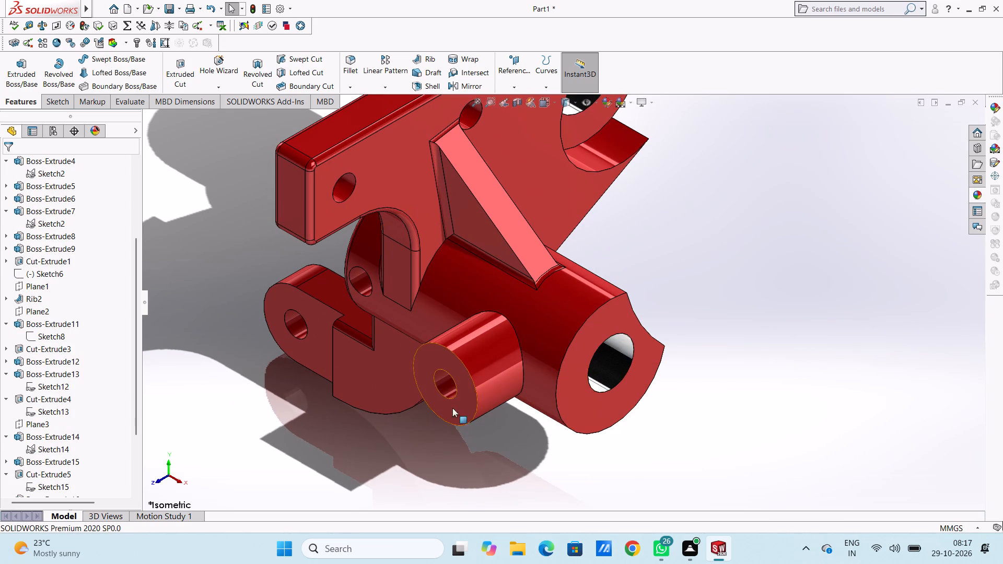
# Apply the chromium plate appearance to the hole face of the small boss beside the lower cylinder.
pyautogui.scroll(-4, 411, 389)
pyautogui.click(973, 191)
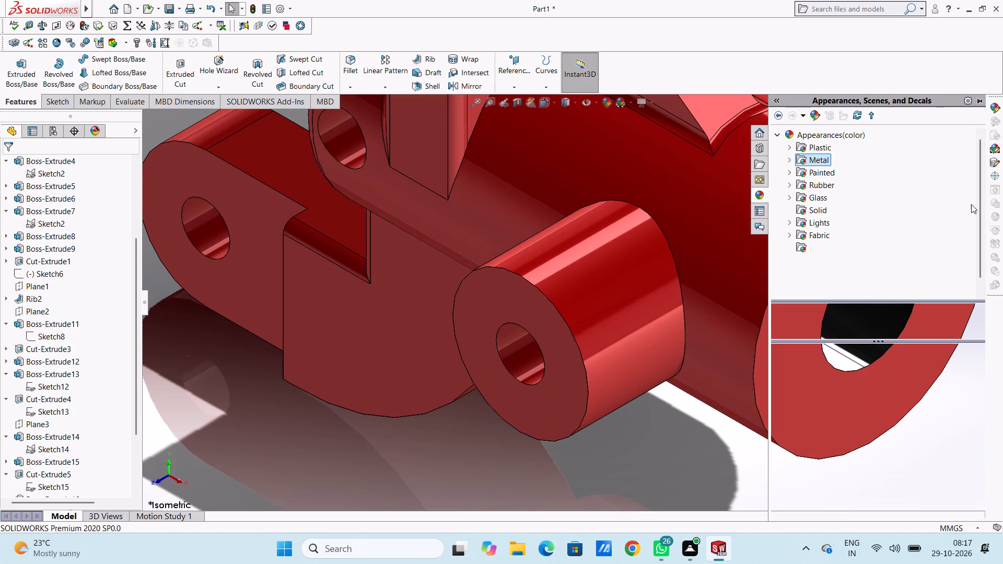
pyautogui.moveTo(900, 370); pyautogui.dragTo(515, 354)
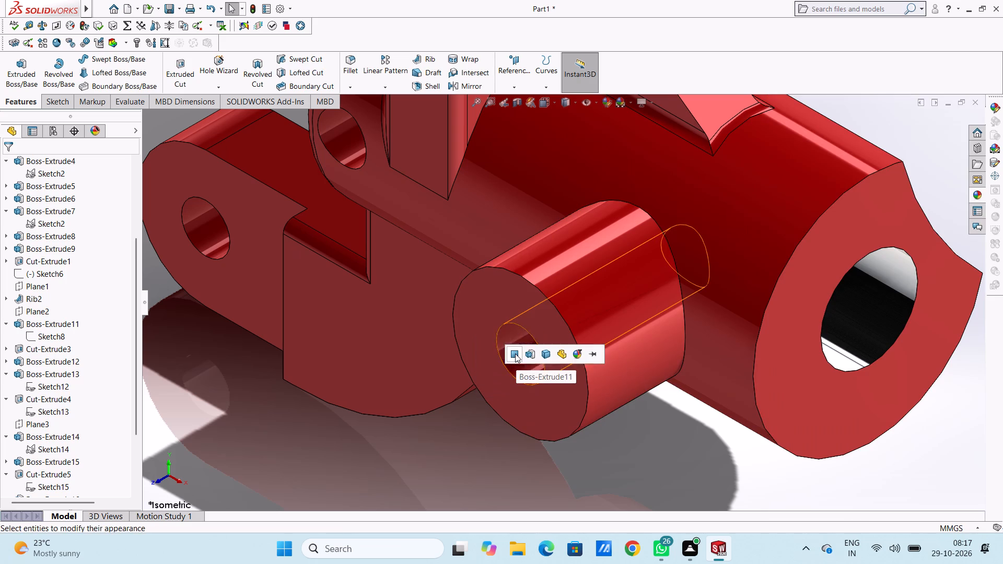
pyautogui.click(515, 354)
# Apply the chromium plate appearance to the hole face in the rounded end of the lower lug.
pyautogui.scroll(5, 485, 340)
pyautogui.scroll(-4, 456, 257)
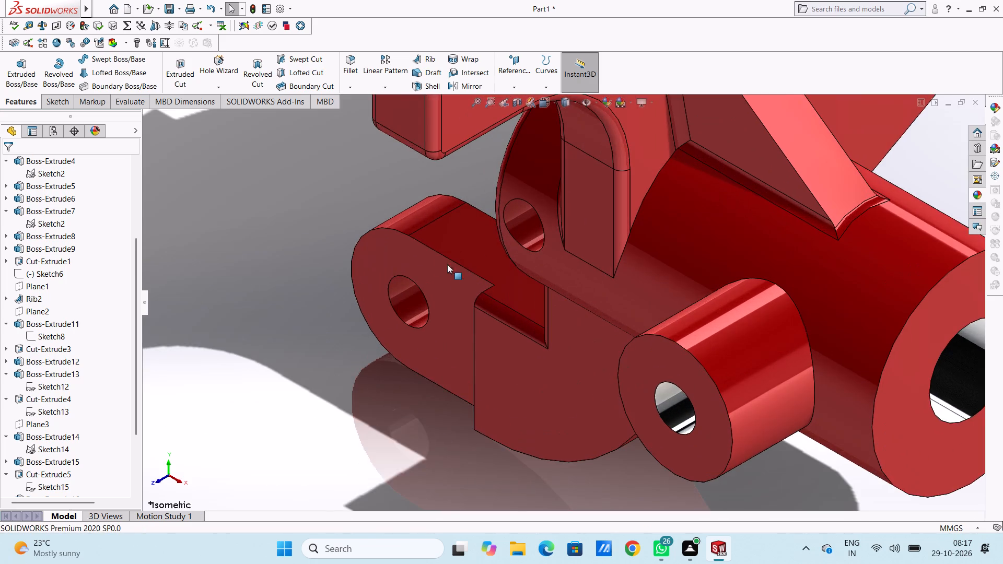
pyautogui.scroll(-3, 381, 324)
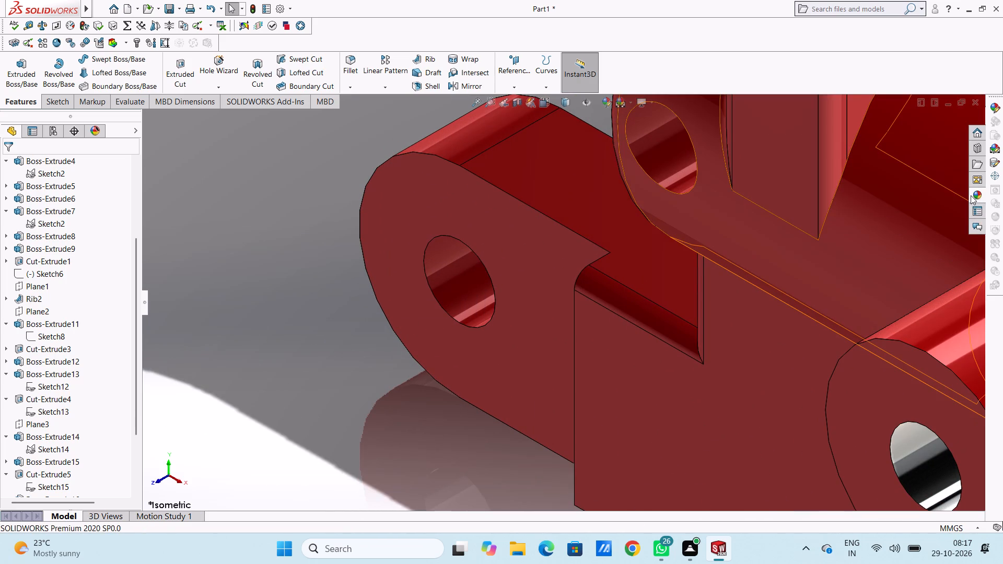
pyautogui.click(971, 195)
pyautogui.moveTo(912, 376); pyautogui.dragTo(470, 300)
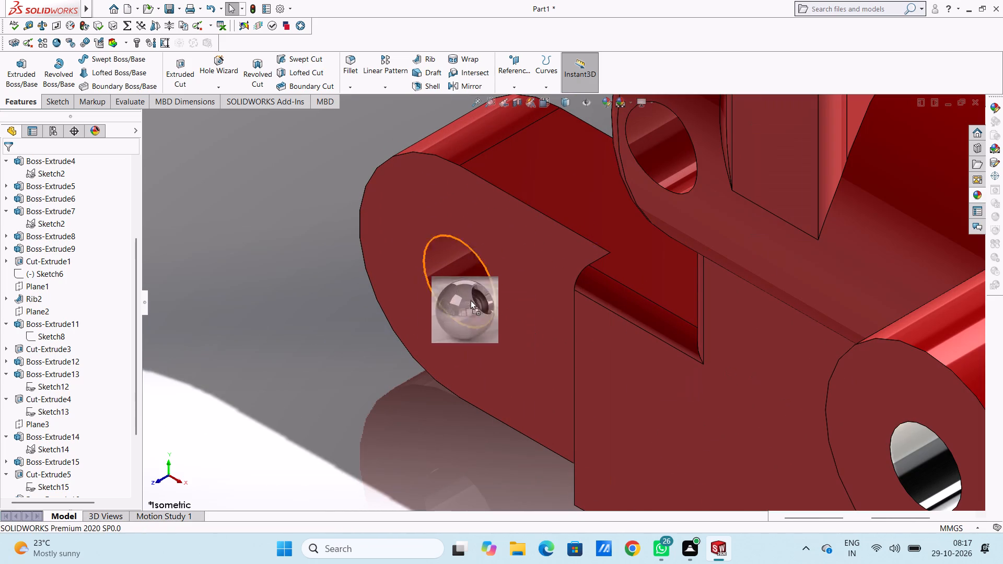
pyautogui.moveTo(470, 300); pyautogui.dragTo(468, 298)
pyautogui.click(469, 297)
# Apply the chromium plate appearance to the cross hole (Cut-Extrude4) near the rear end of the lower cylinder.
pyautogui.scroll(-4, 654, 158)
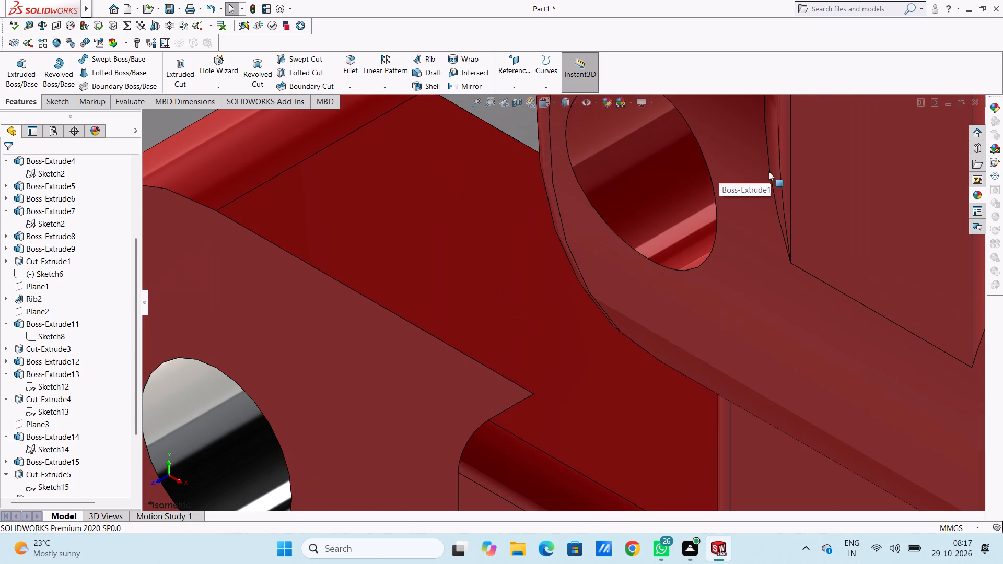
pyautogui.click(981, 195)
pyautogui.moveTo(903, 371); pyautogui.dragTo(892, 362)
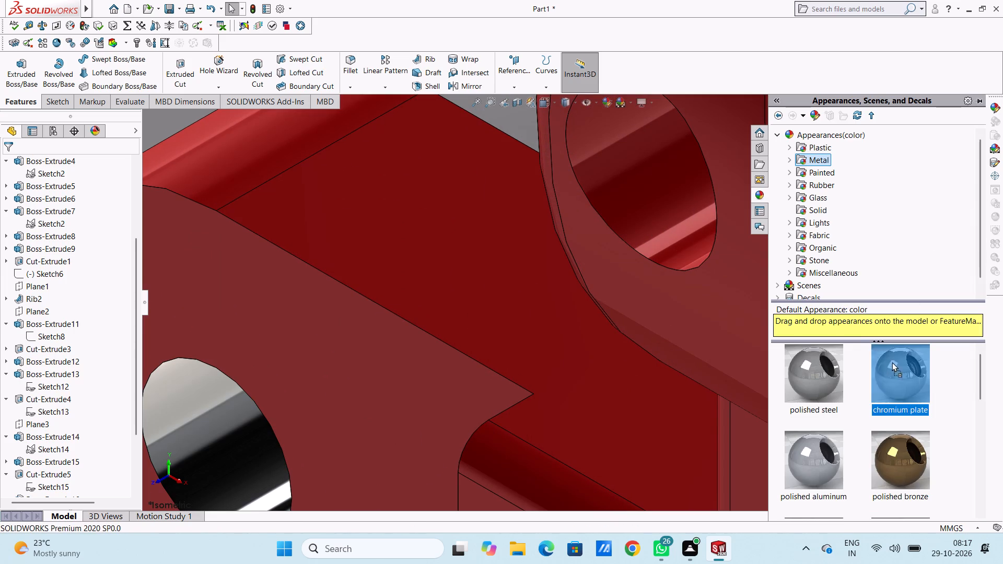
pyautogui.moveTo(892, 362); pyautogui.dragTo(654, 201)
pyautogui.click(654, 201)
# Apply the chromium plate appearance to the whole Cut-Extrude1 feature, covering both holes in the upper arm plate.
pyautogui.scroll(2, 654, 201)
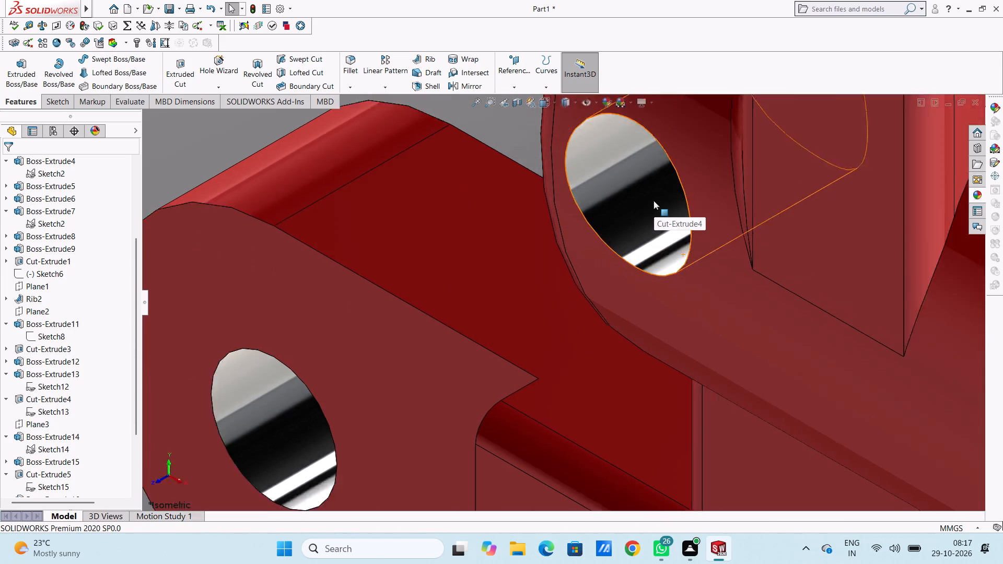
pyautogui.scroll(10, 654, 201)
pyautogui.scroll(-5, 545, 201)
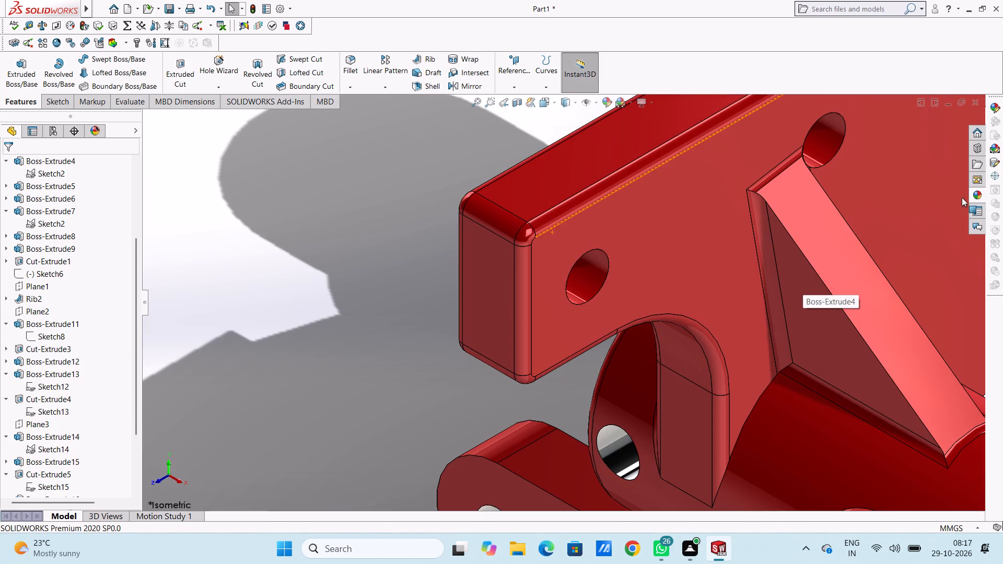
pyautogui.click(974, 192)
pyautogui.moveTo(900, 378); pyautogui.dragTo(573, 279)
pyautogui.click(587, 278)
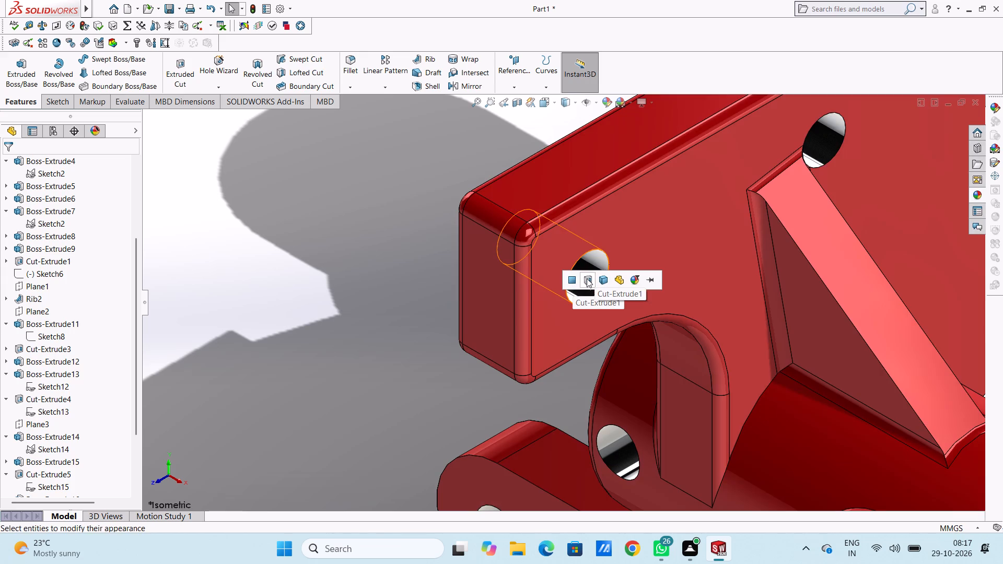
# Apply the chromium plate appearance to the face of the cross hole (Cut-Extrude6) in the upper cylinder.
pyautogui.scroll(9, 587, 278)
pyautogui.scroll(-3, 569, 213)
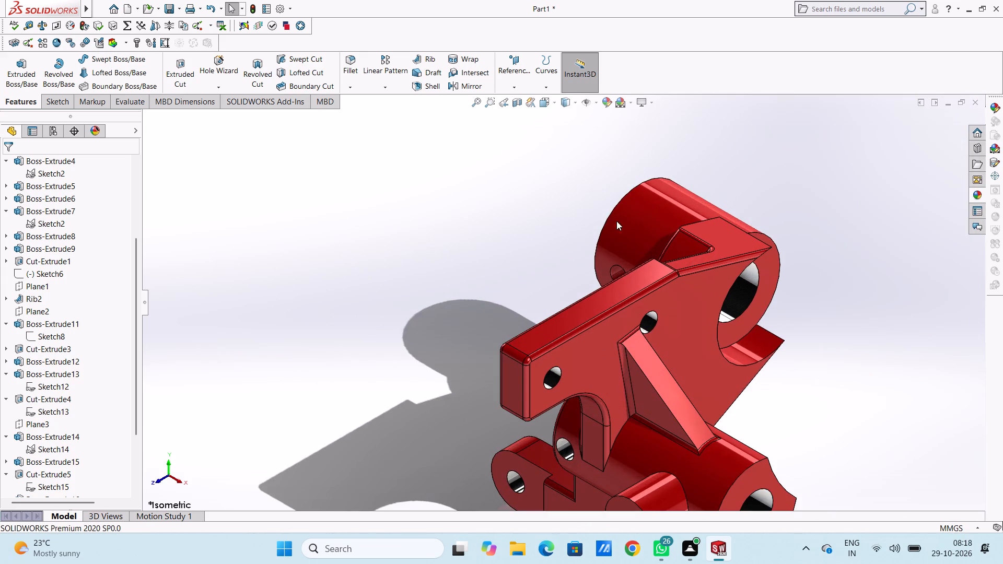
pyautogui.scroll(-4, 626, 229)
pyautogui.scroll(-3, 581, 311)
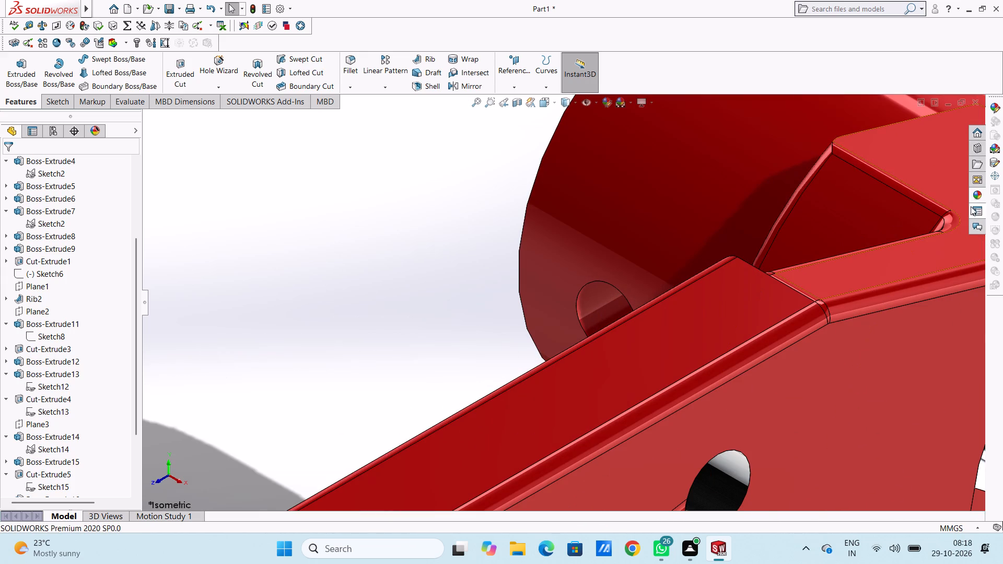
pyautogui.click(977, 191)
pyautogui.moveTo(907, 379); pyautogui.dragTo(627, 332)
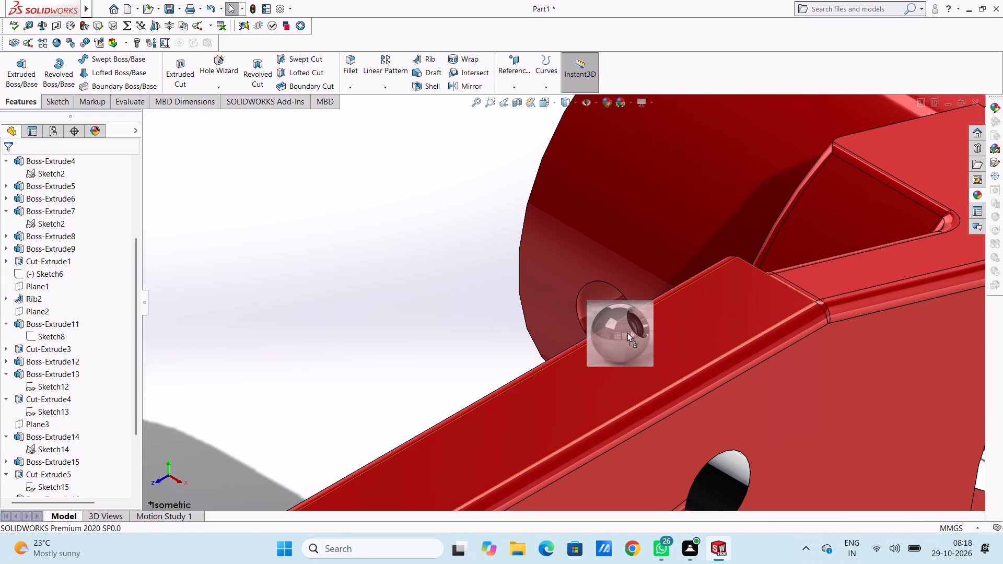
pyautogui.moveTo(627, 332); pyautogui.dragTo(600, 318)
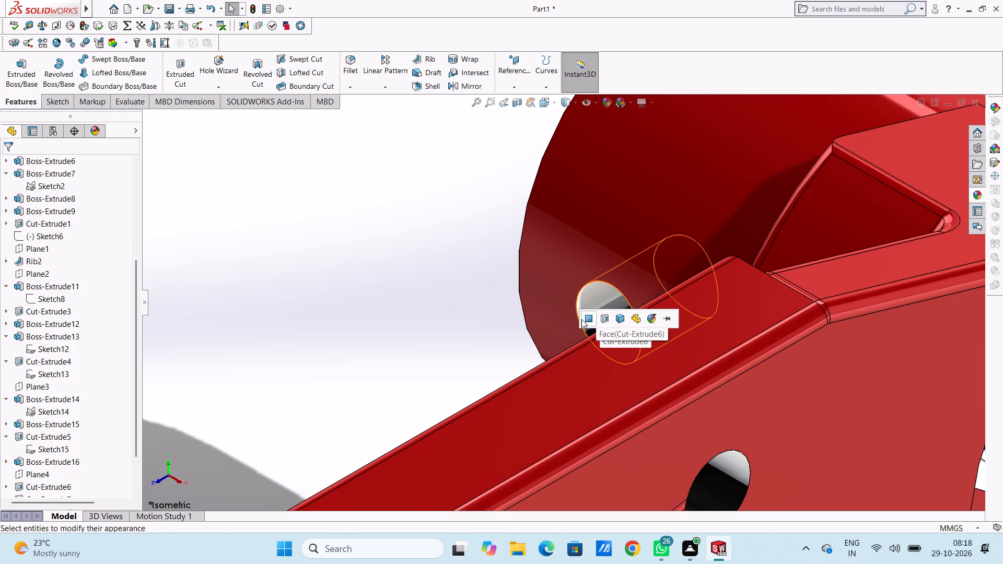
pyautogui.click(581, 319)
# Colour the two opposite flat faces of the lower lug's rounded end with the standard palette's mid grey.
pyautogui.scroll(11, 581, 319)
pyautogui.moveTo(728, 403); pyautogui.dragTo(907, 394, button='middle')
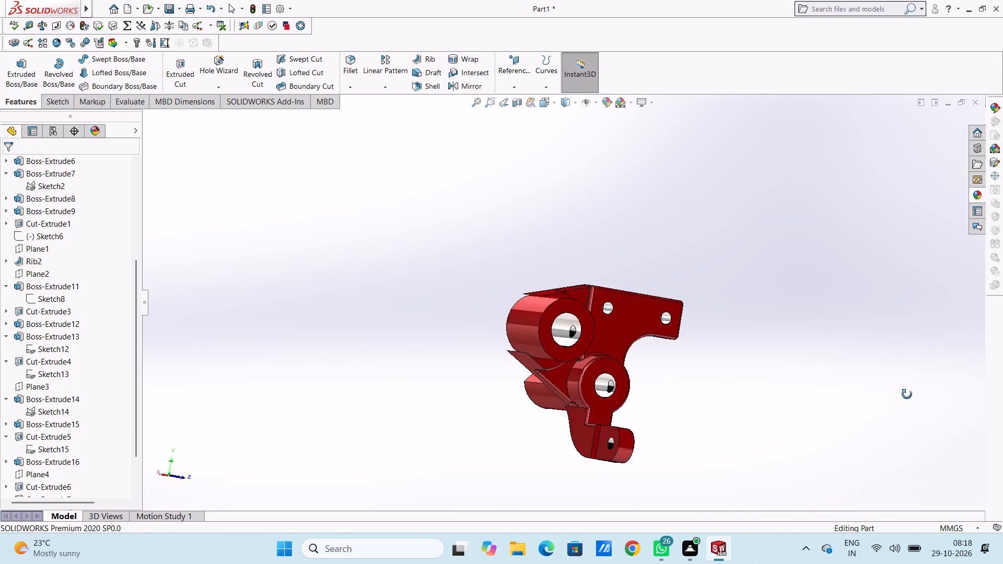
pyautogui.moveTo(907, 394); pyautogui.dragTo(716, 297, button='middle')
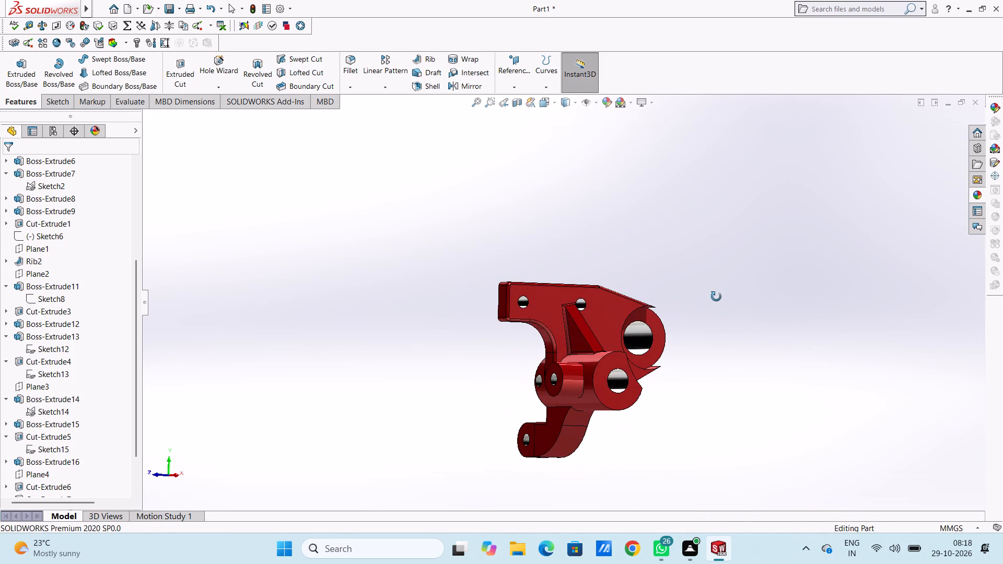
pyautogui.moveTo(716, 297); pyautogui.dragTo(807, 335, button='middle')
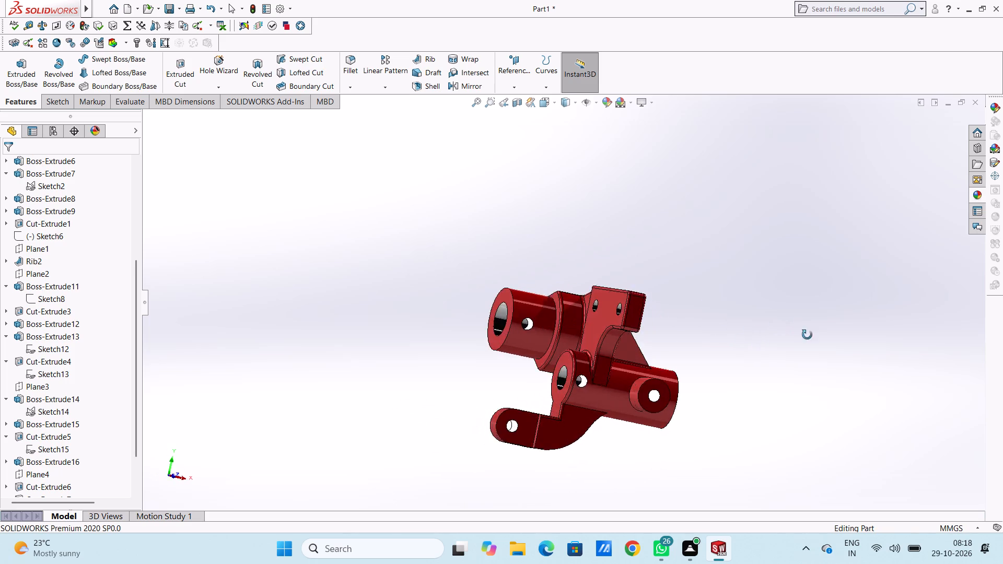
pyautogui.moveTo(807, 335); pyautogui.dragTo(800, 358, button='middle')
pyautogui.scroll(-5, 514, 437)
pyautogui.click(562, 369)
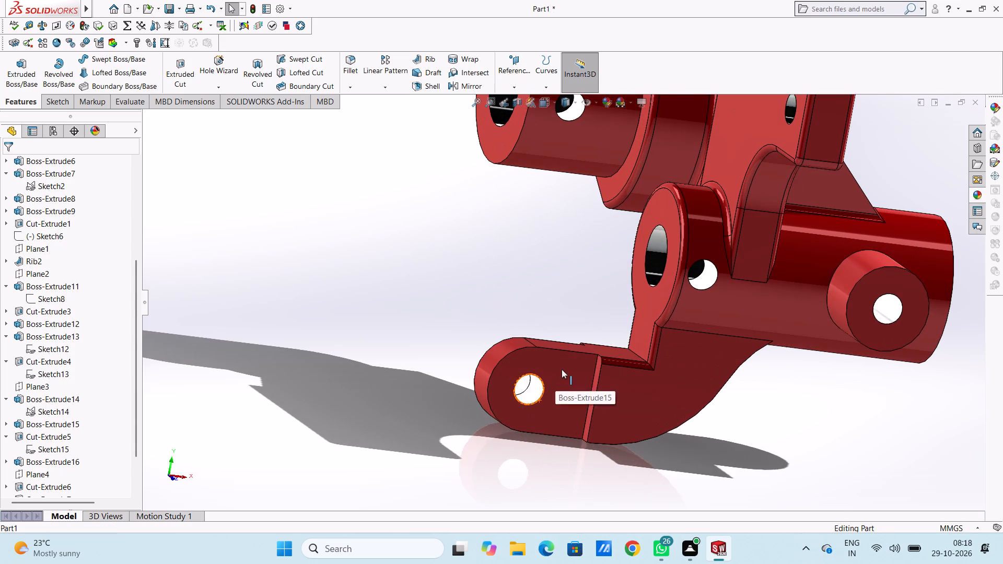
pyautogui.click(601, 104)
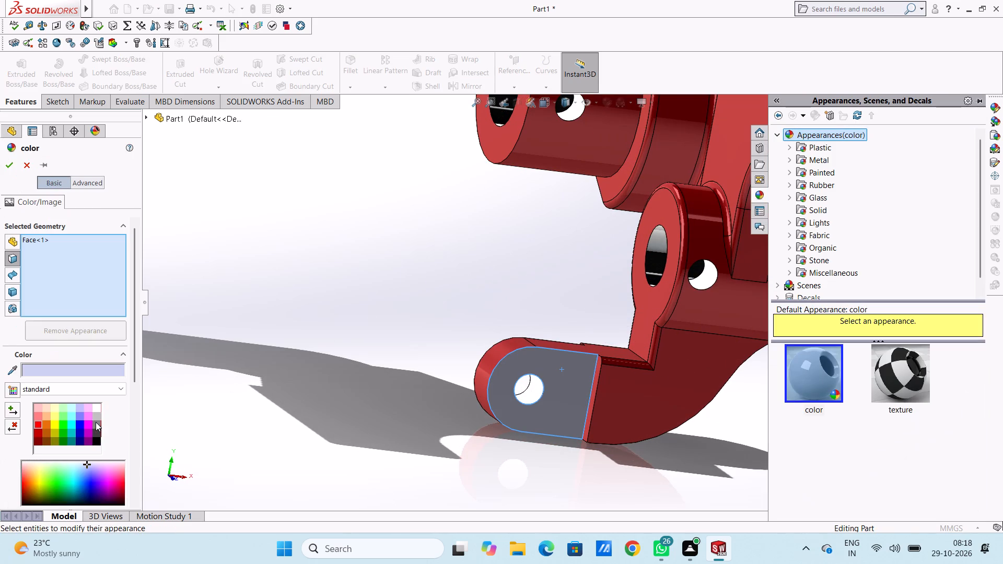
pyautogui.click(97, 416)
pyautogui.click(97, 422)
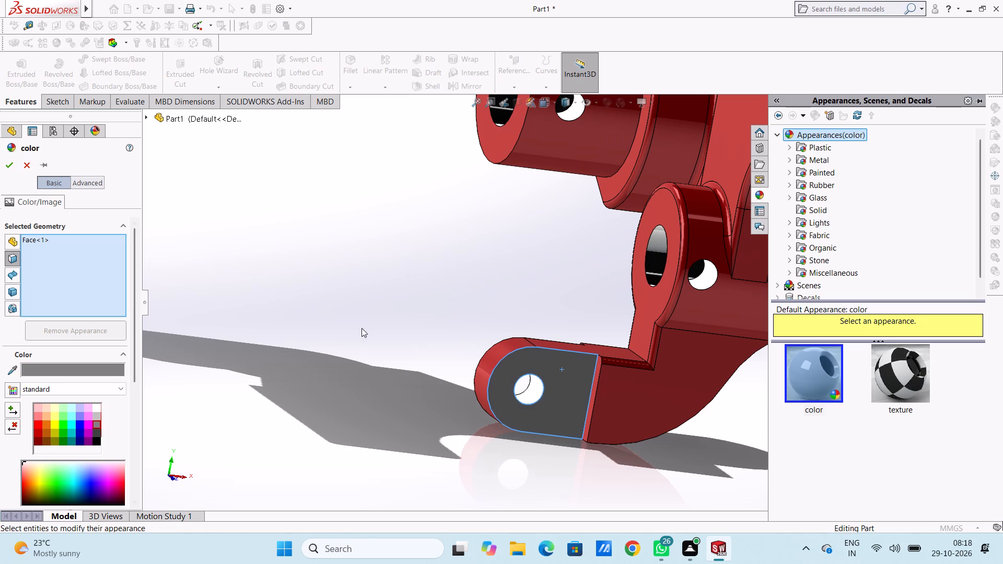
pyautogui.moveTo(365, 325); pyautogui.dragTo(502, 432, button='middle')
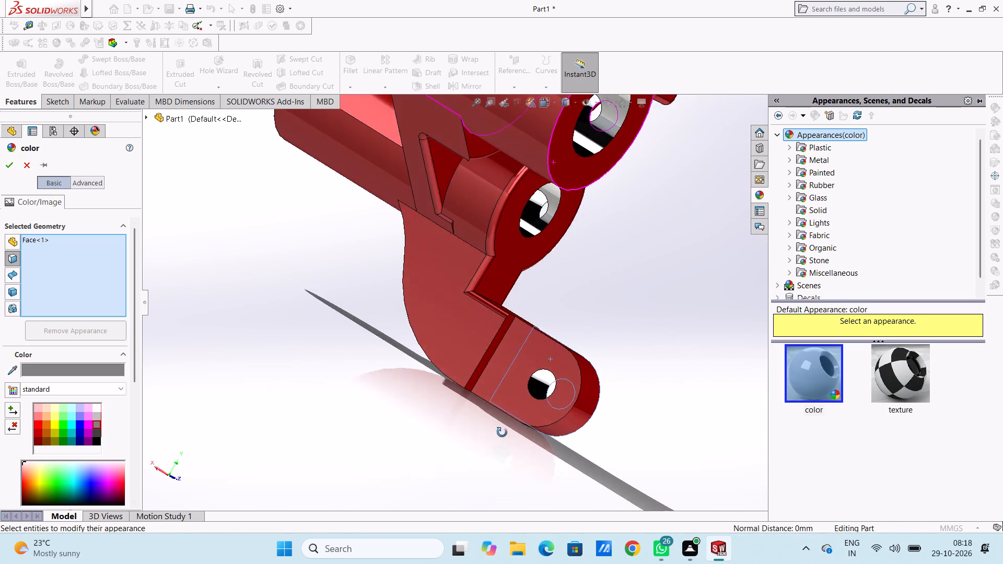
pyautogui.moveTo(502, 432); pyautogui.dragTo(509, 437, button='middle')
pyautogui.click(516, 353)
pyautogui.moveTo(375, 431); pyautogui.dragTo(355, 425, button='middle')
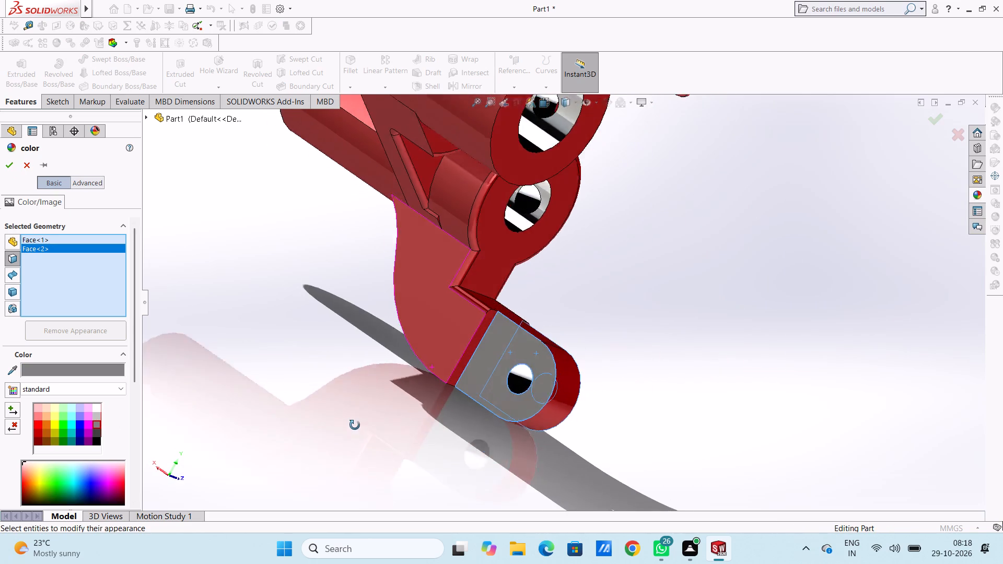
pyautogui.moveTo(355, 425); pyautogui.dragTo(213, 324, button='middle')
pyautogui.click(10, 167)
# Review the coloured bracket and return it to the isometric view.
pyautogui.scroll(5, 387, 224)
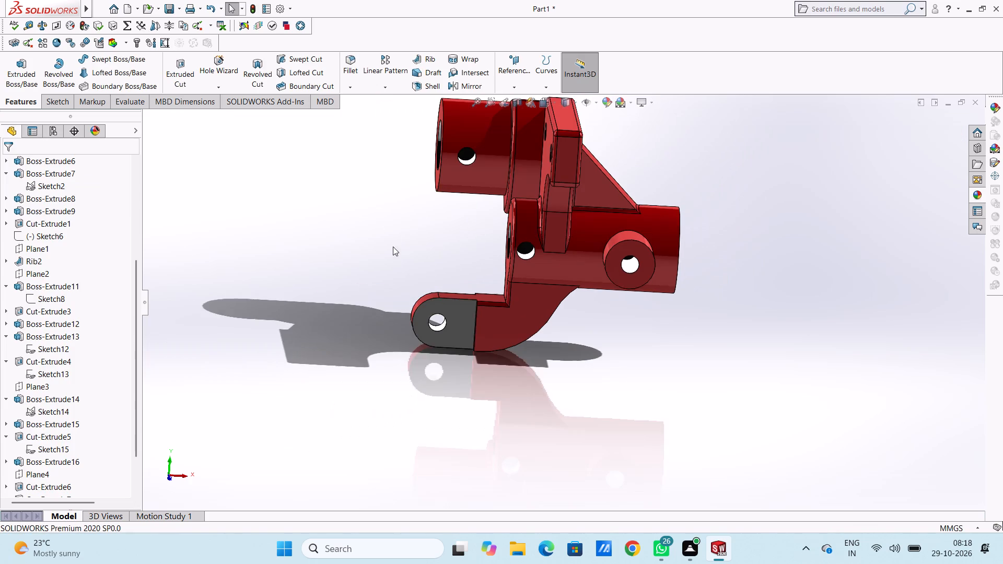
pyautogui.moveTo(391, 293); pyautogui.dragTo(355, 315, button='middle')
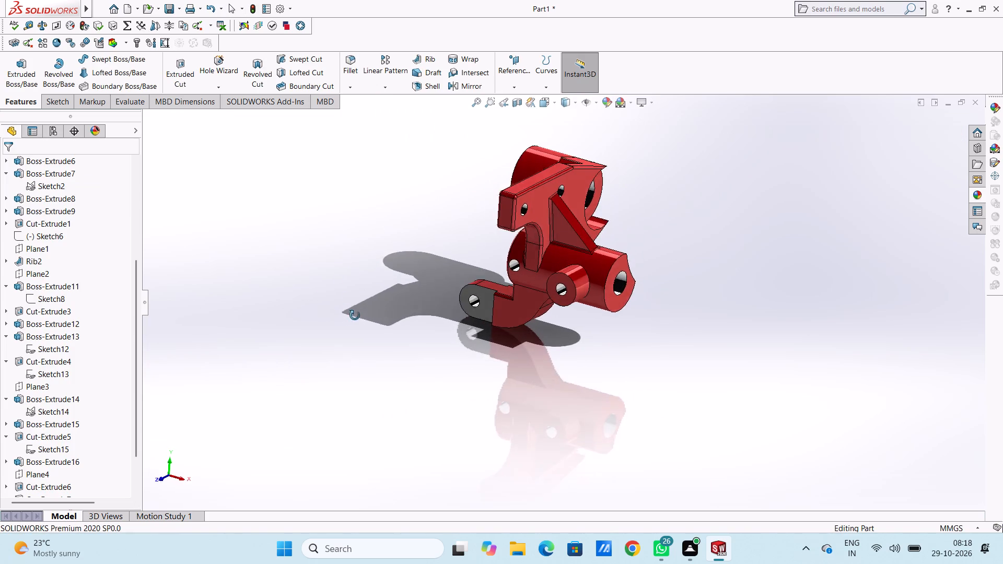
pyautogui.moveTo(355, 315); pyautogui.dragTo(358, 319, button='middle')
pyautogui.hotkey('ctrl', '7')
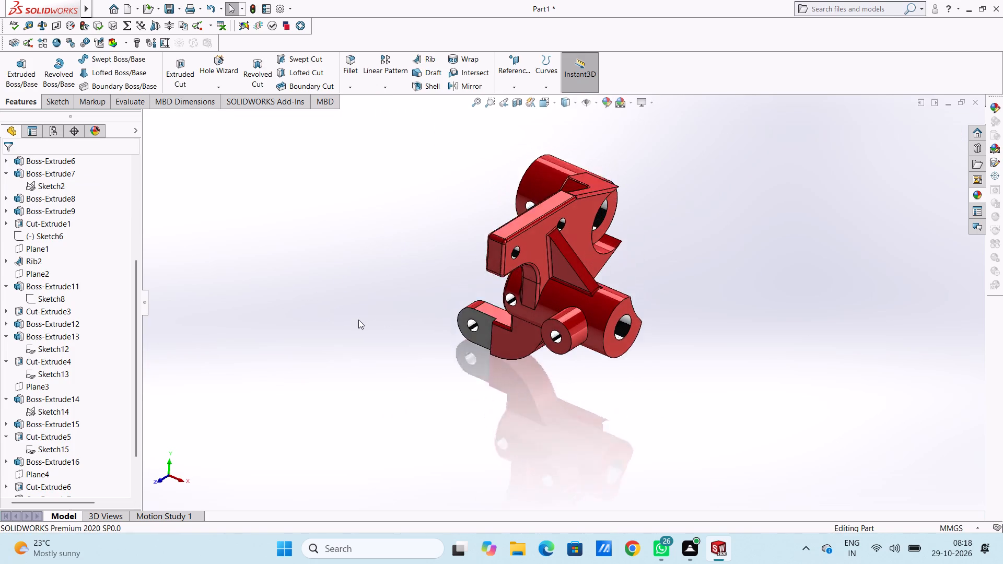
pyautogui.press('Escape')
pyautogui.press('Escape')
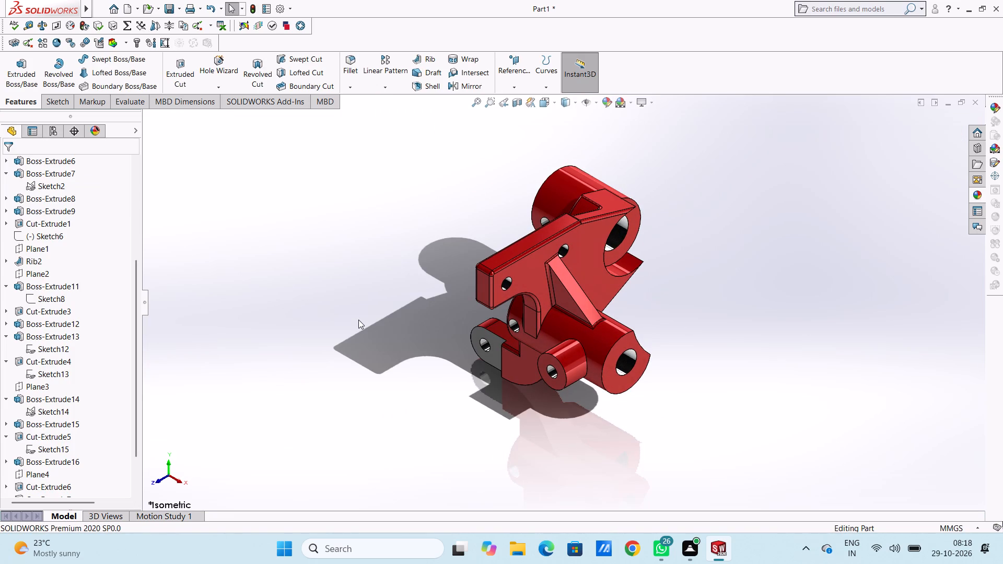
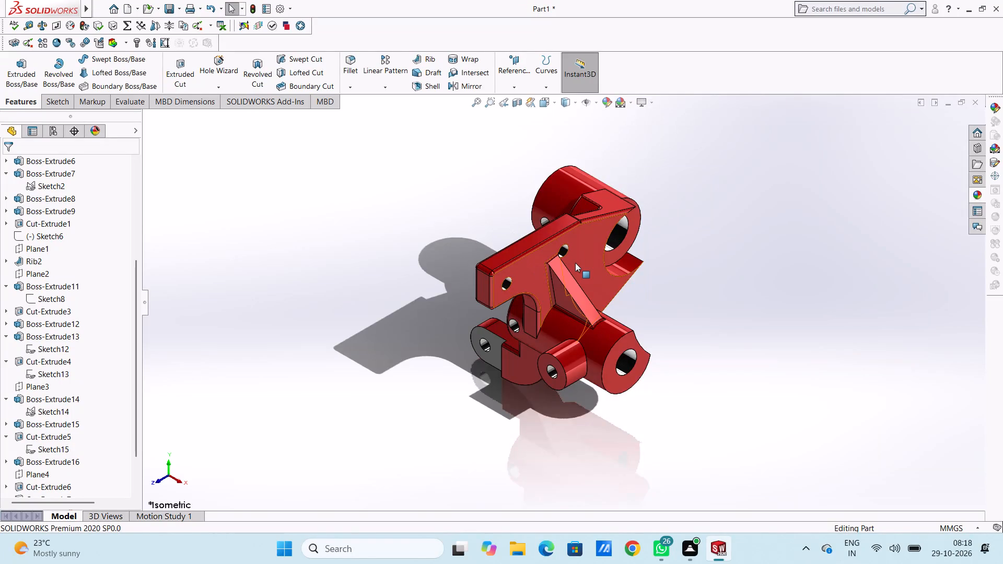
# Save the coloured bracket in the Documents folder as a SOLIDWORKS part named Multi-Bore Pivot Bracket.
pyautogui.scroll(-1, 575, 263)
pyautogui.scroll(2, 575, 263)
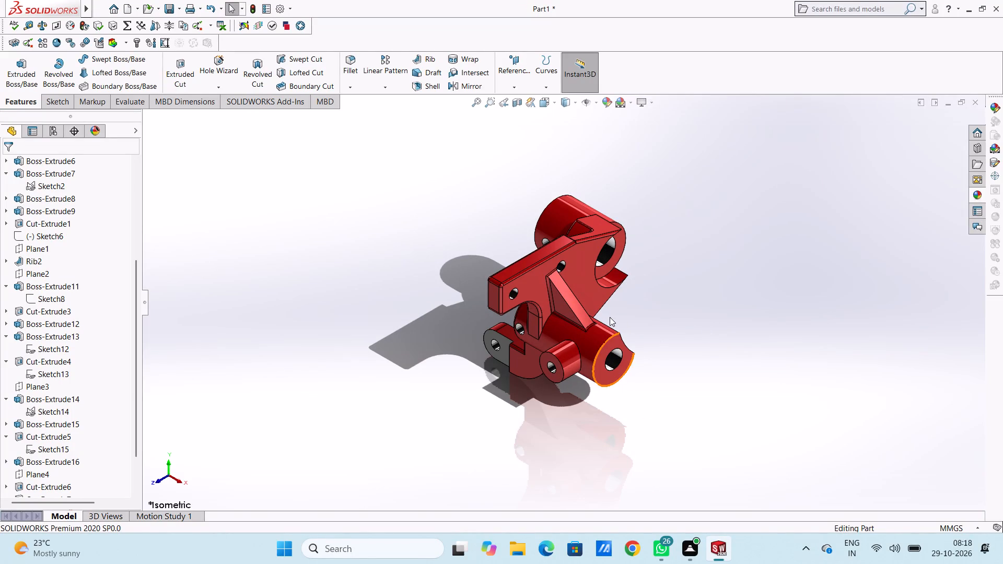
pyautogui.scroll(1, 517, 343)
pyautogui.scroll(-2, 648, 288)
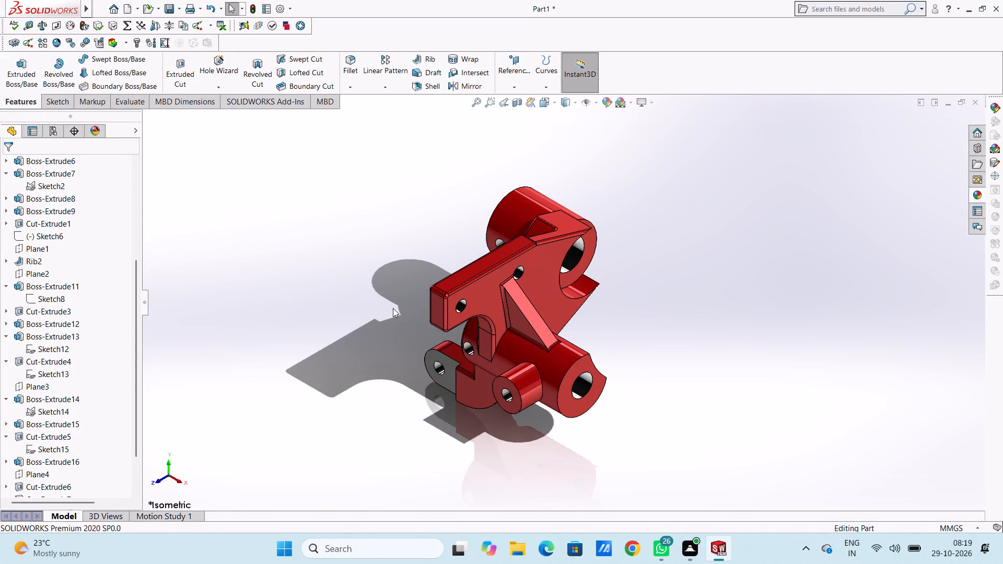
pyautogui.hotkey('ctrl', 's')
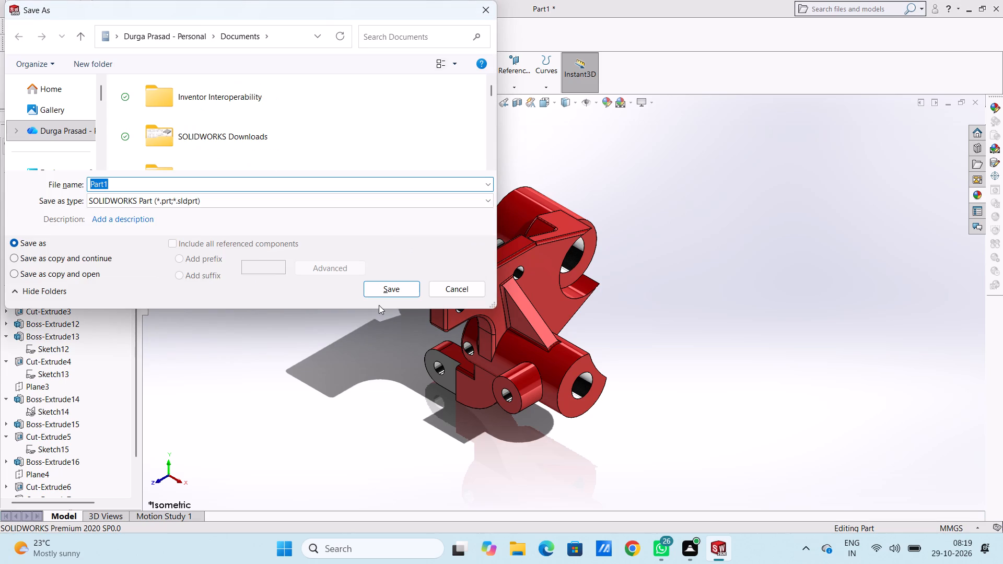
pyautogui.hotkey('ctrl', 'v')
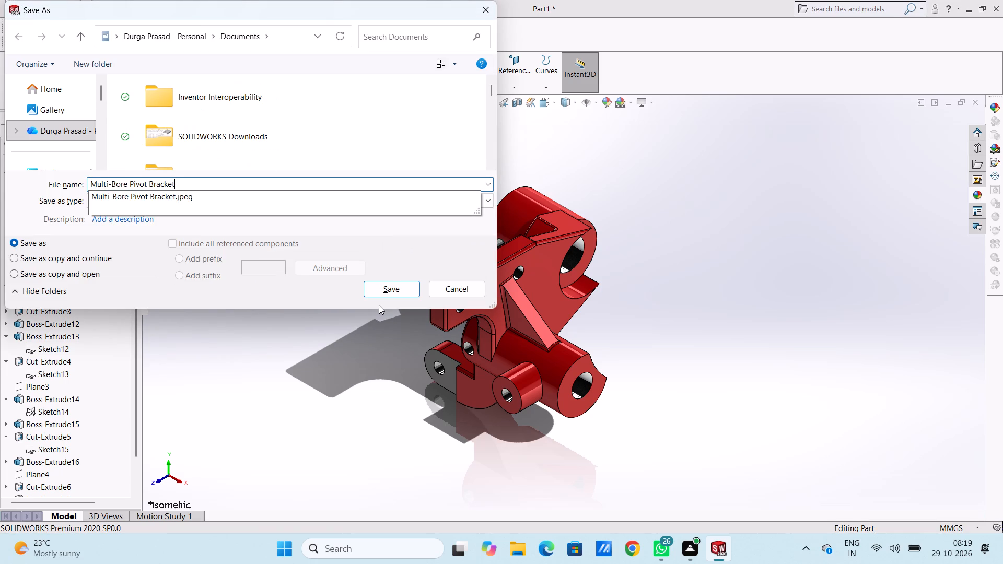
pyautogui.click(387, 290)
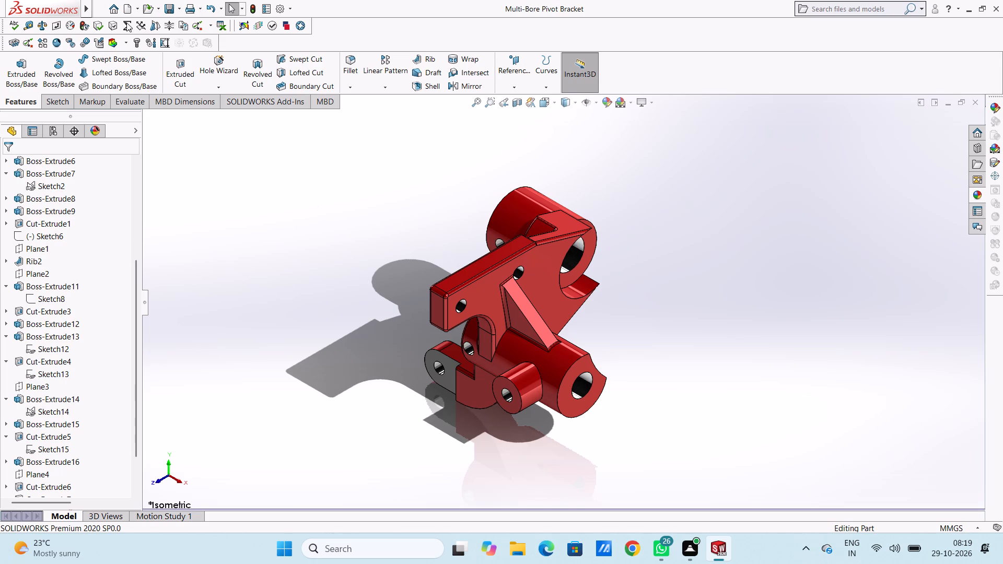
# Save a copy of the bracket in Adobe Portable Document Format (*.pdf) under the name Multi-Bore Pivot Bracket.
pyautogui.click(136, 8)
pyautogui.moveTo(218, 256); pyautogui.dragTo(215, 247)
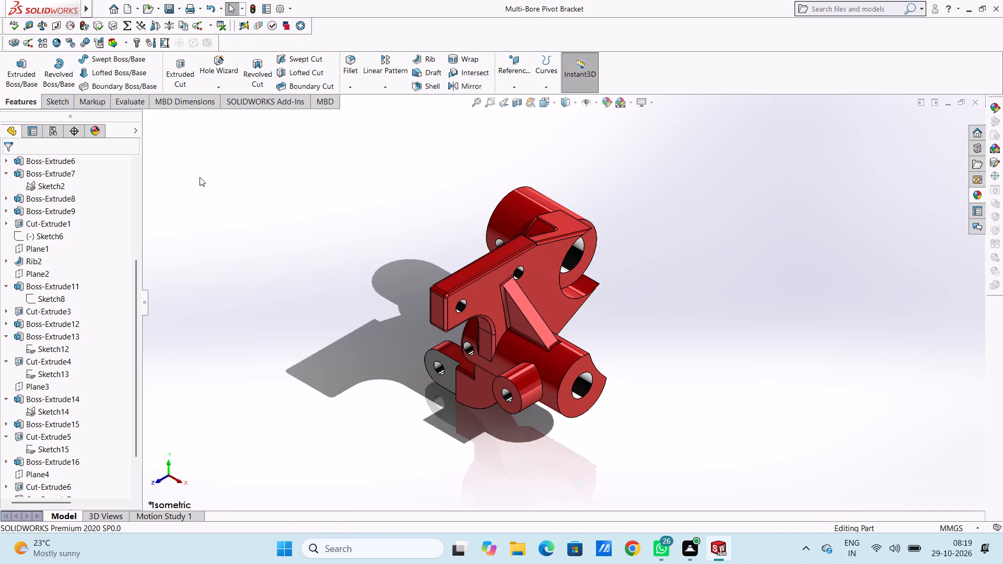
pyautogui.click(179, 8)
pyautogui.click(191, 38)
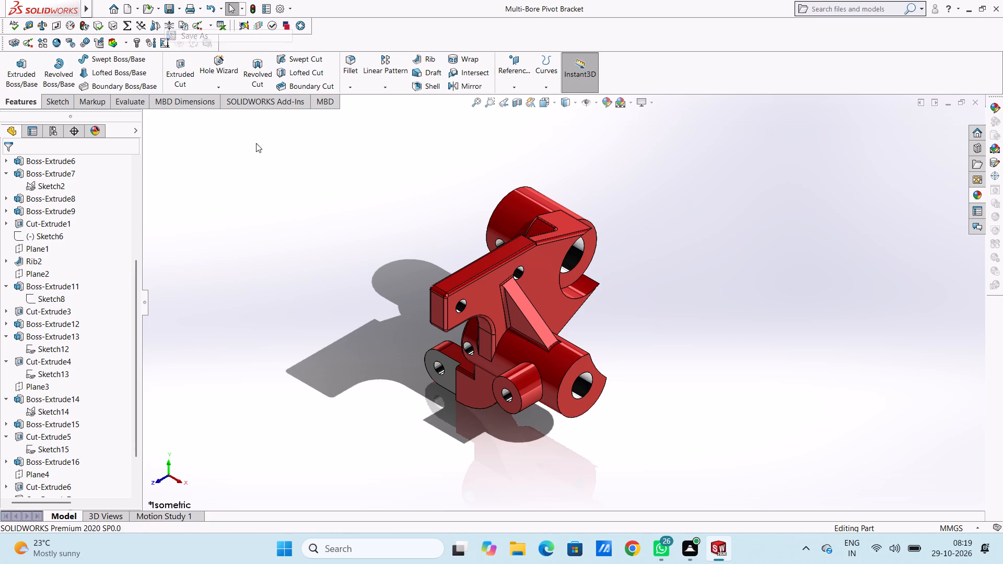
pyautogui.click(306, 197)
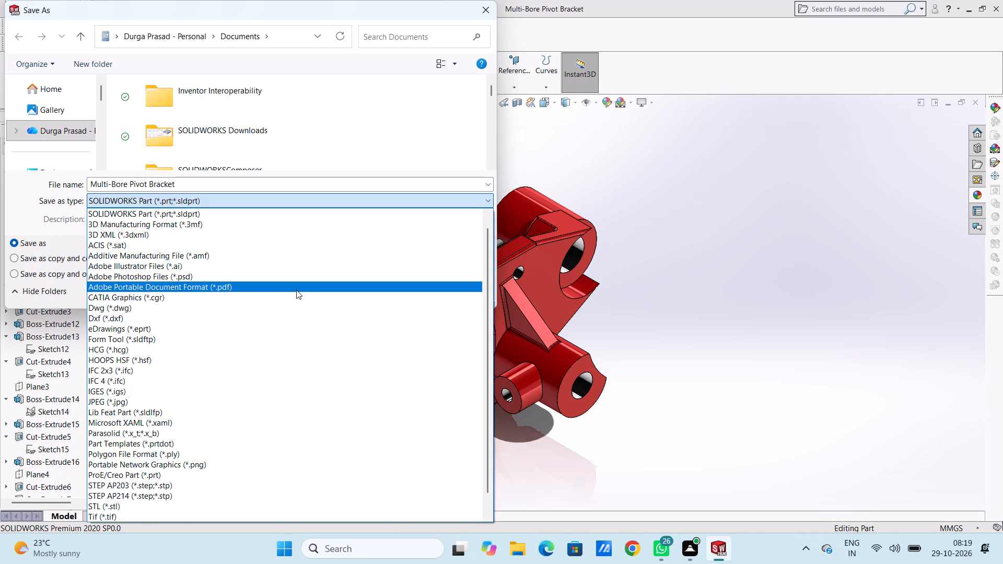
pyautogui.click(296, 290)
pyautogui.click(369, 313)
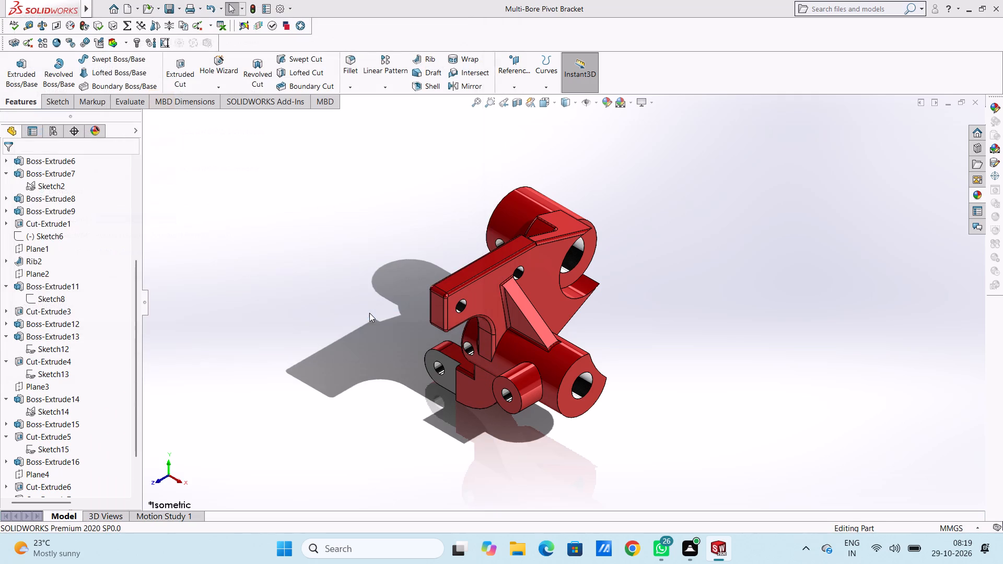